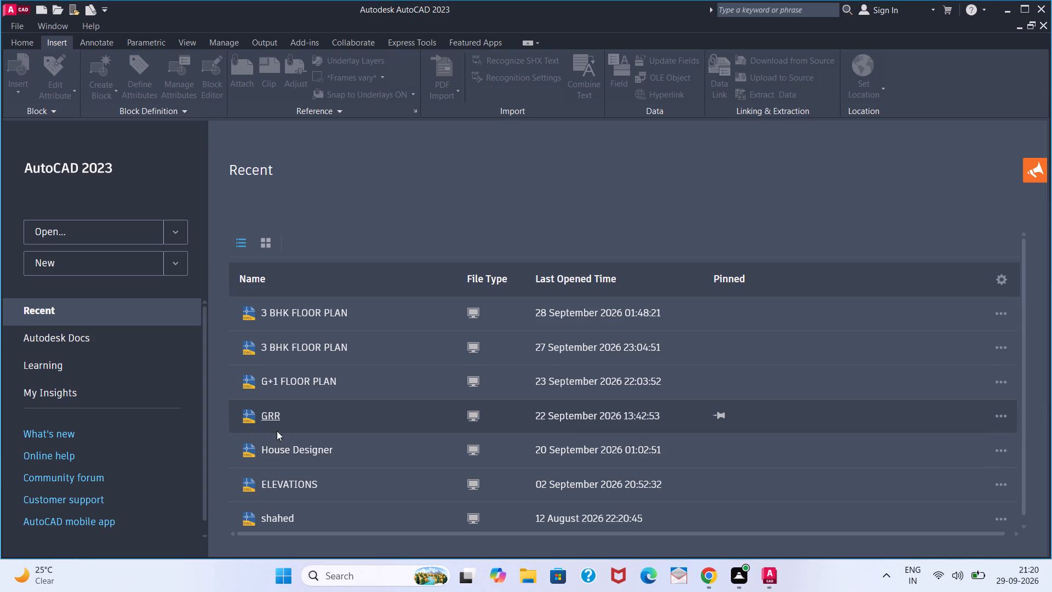
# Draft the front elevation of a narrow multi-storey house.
# Start a new blank drawing.
pyautogui.scroll(-4, 276, 437)
pyautogui.click(124, 263)
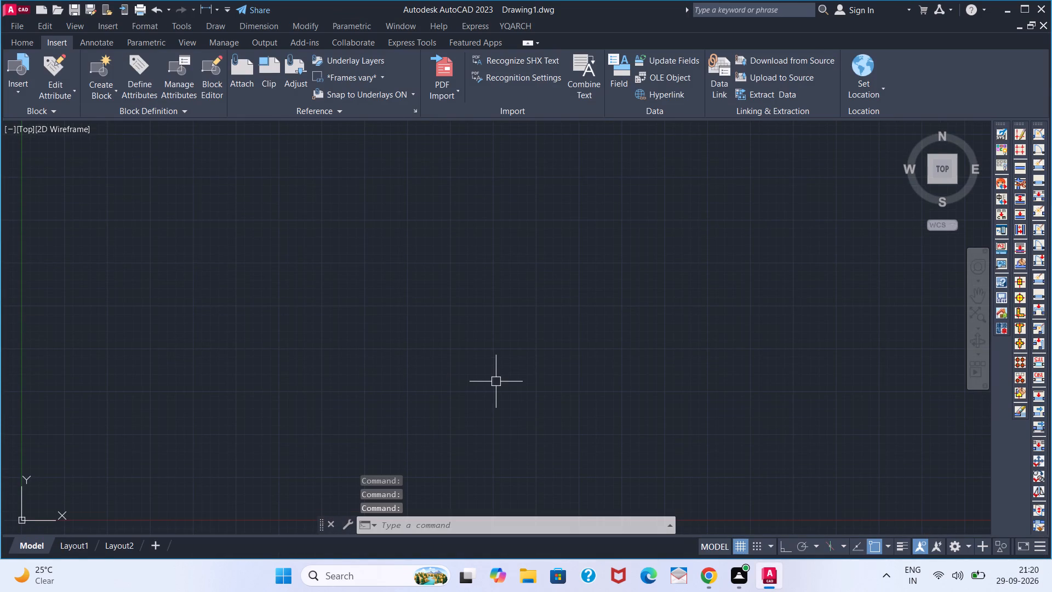
# Set the drawing units to Engineering length type with 0'-0" precision.
pyautogui.write("UN'")
pyautogui.press('Return')
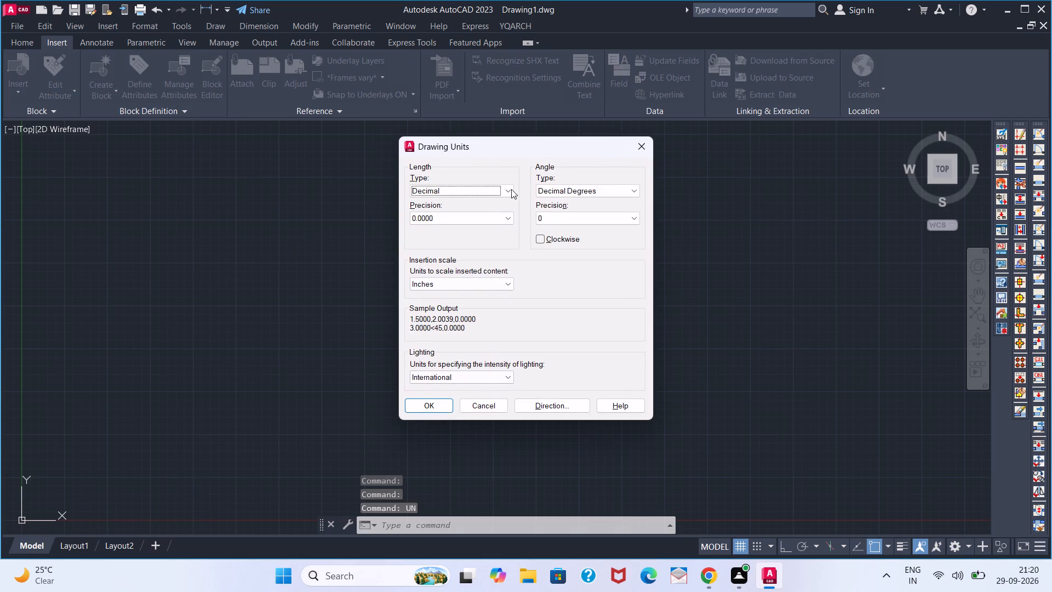
pyautogui.click(504, 184)
pyautogui.click(484, 218)
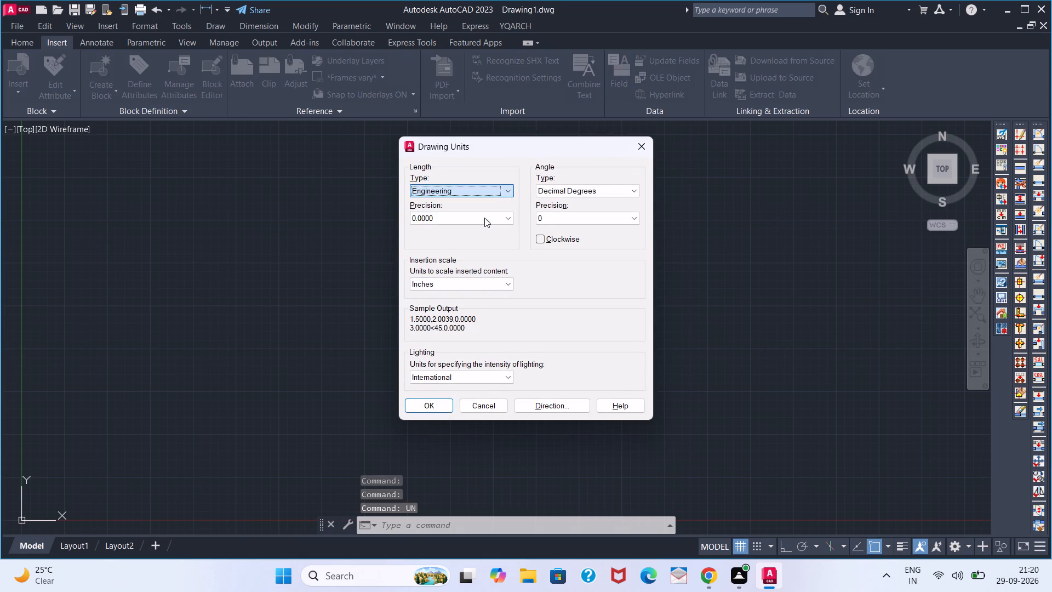
pyautogui.click(466, 284)
pyautogui.click(466, 284)
pyautogui.click(465, 220)
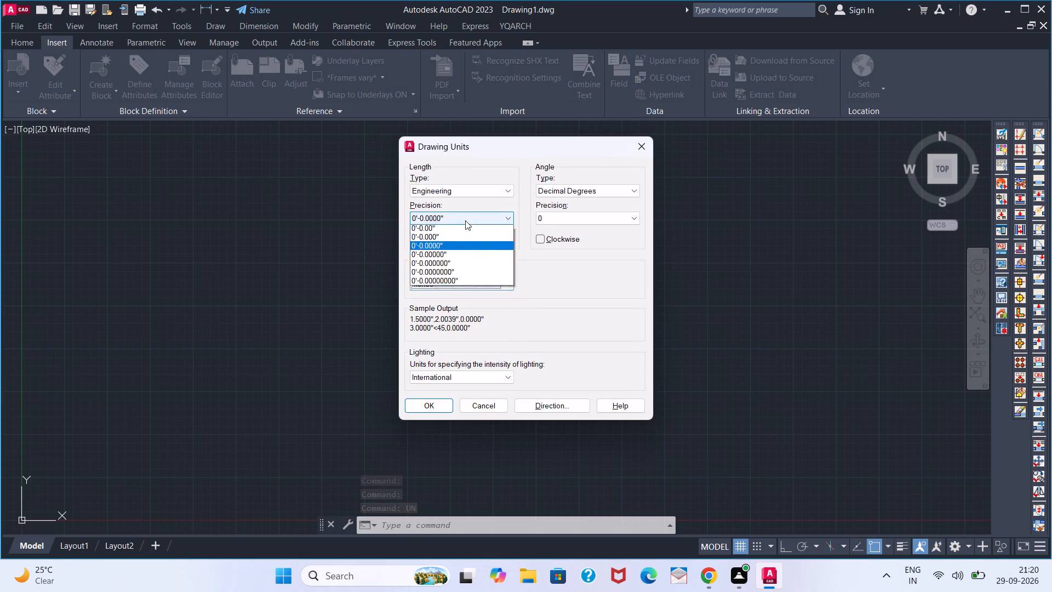
pyautogui.click(459, 230)
pyautogui.click(416, 399)
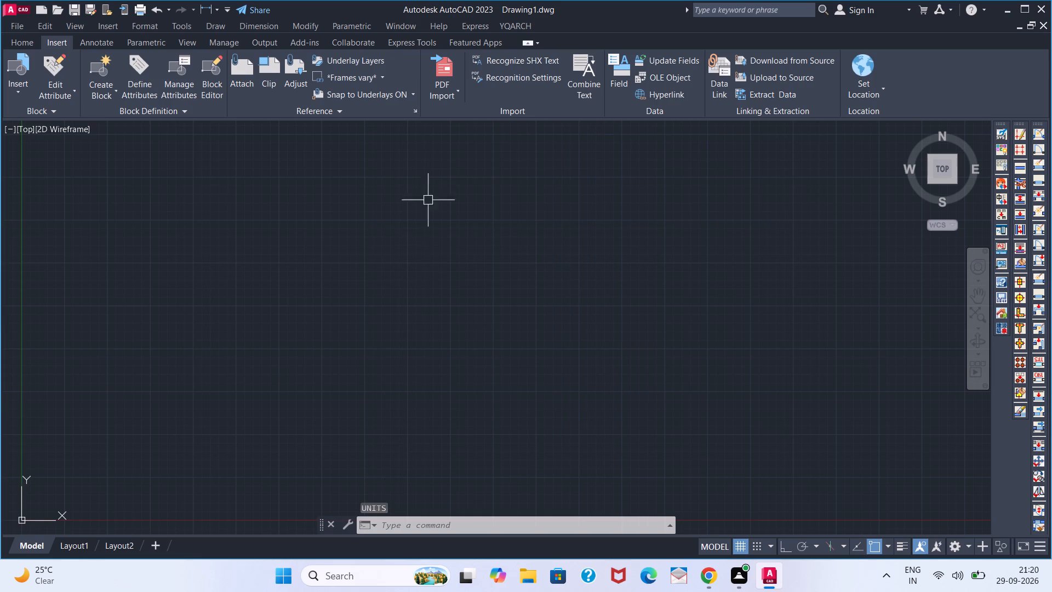
# Set the model space limits with lower-left corner 0,0 and upper-right corner 100',100'.
pyautogui.write('LIM')
pyautogui.press('Return')
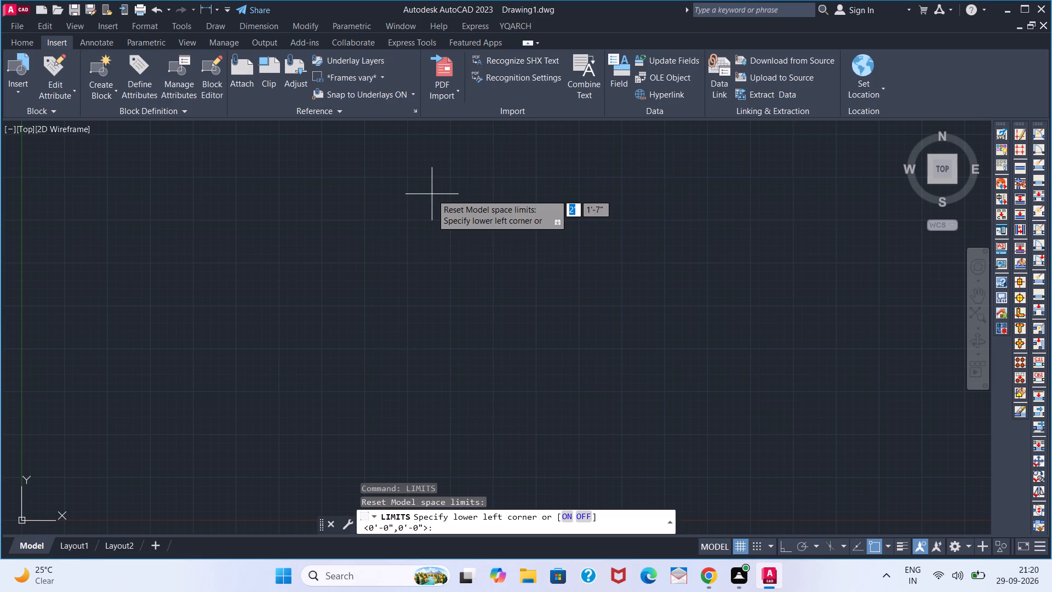
pyautogui.write('0,0')
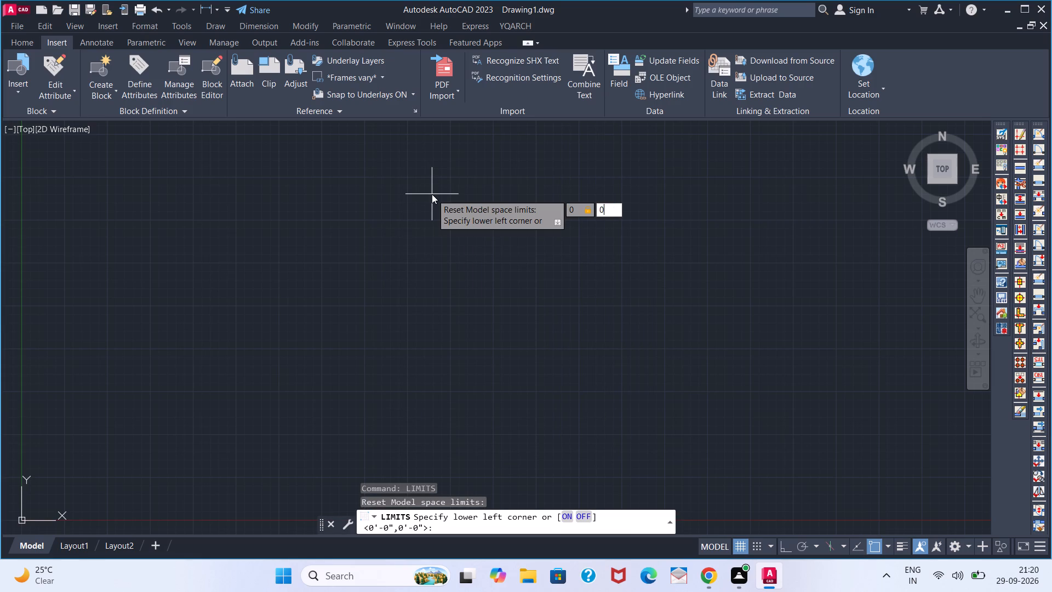
pyautogui.press('Return')
pyautogui.write('100')
pyautogui.press("'")
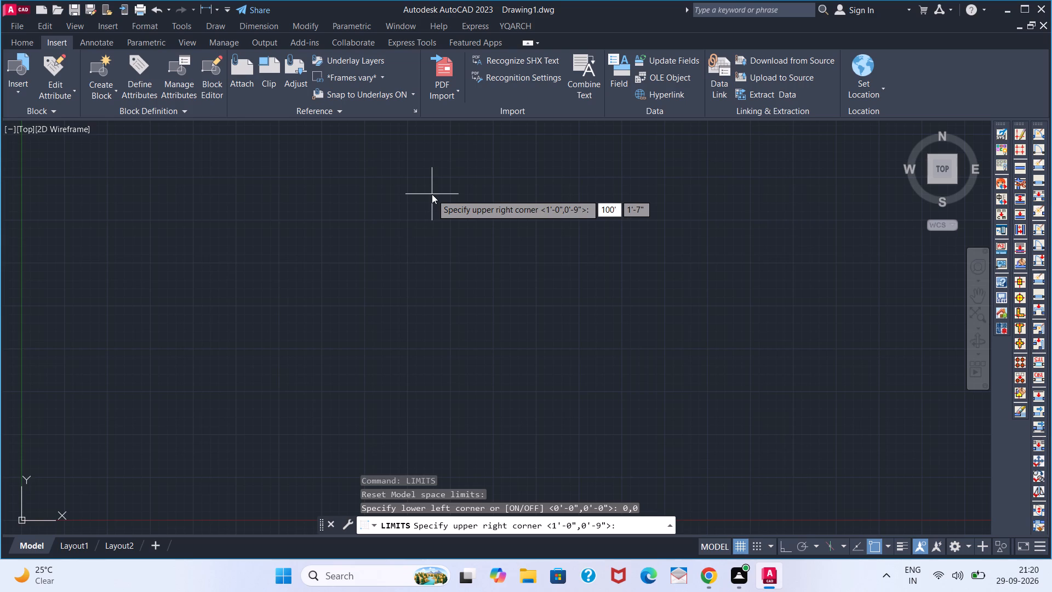
pyautogui.write(",100'")
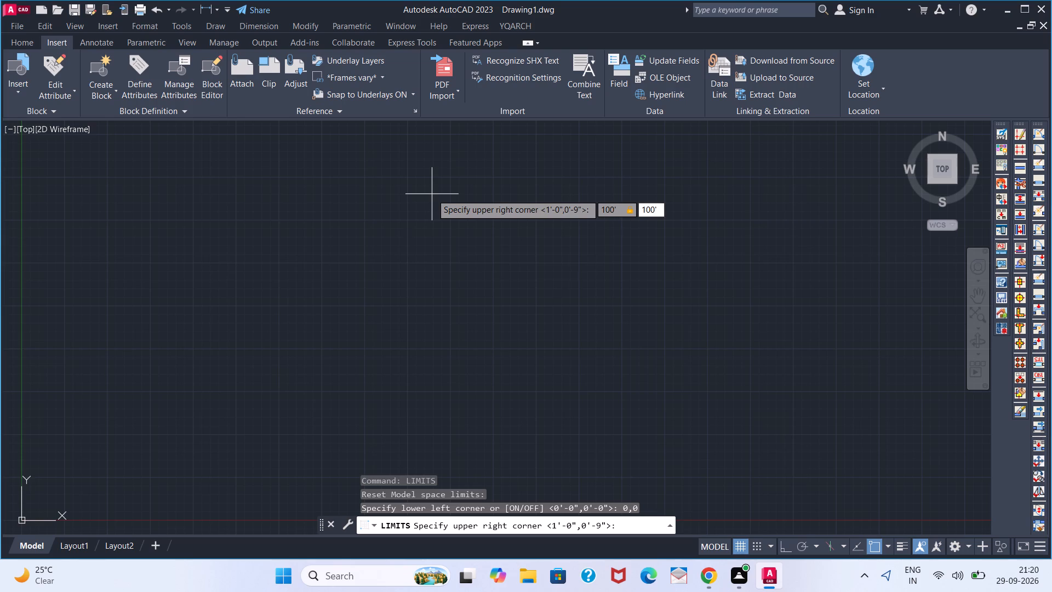
pyautogui.press('Return')
pyautogui.press('z')
pyautogui.press('Return')
pyautogui.press('a')
pyautogui.press('Return')
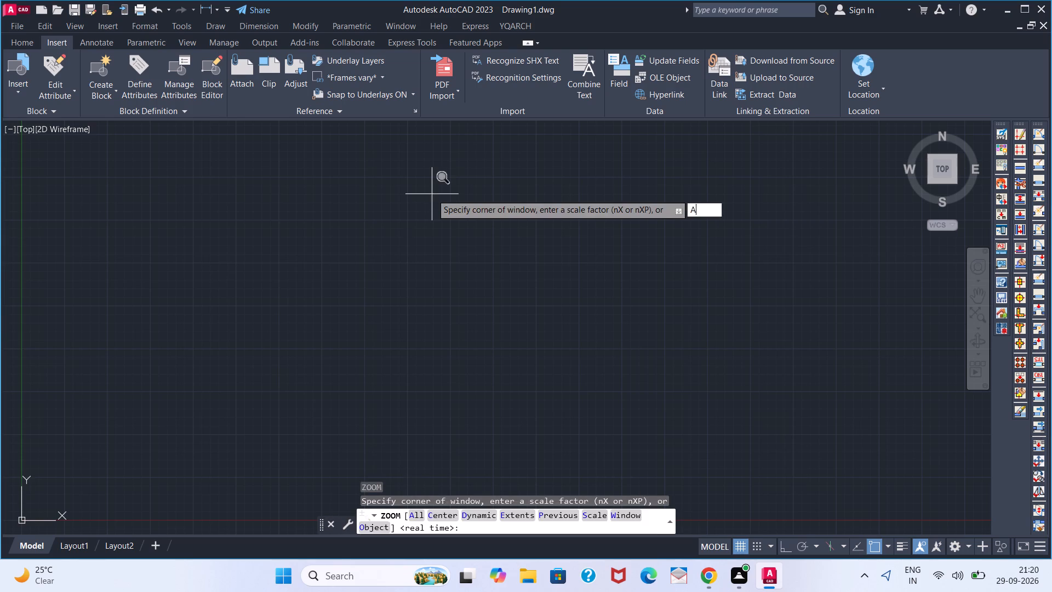
pyautogui.press('l')
pyautogui.press('BackSpace')
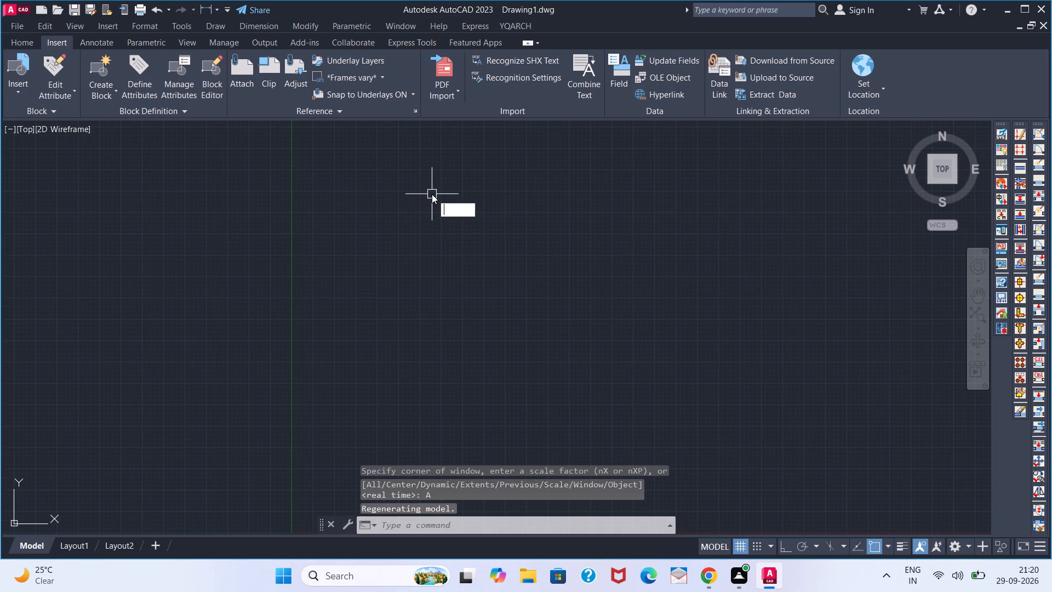
pyautogui.press('Escape')
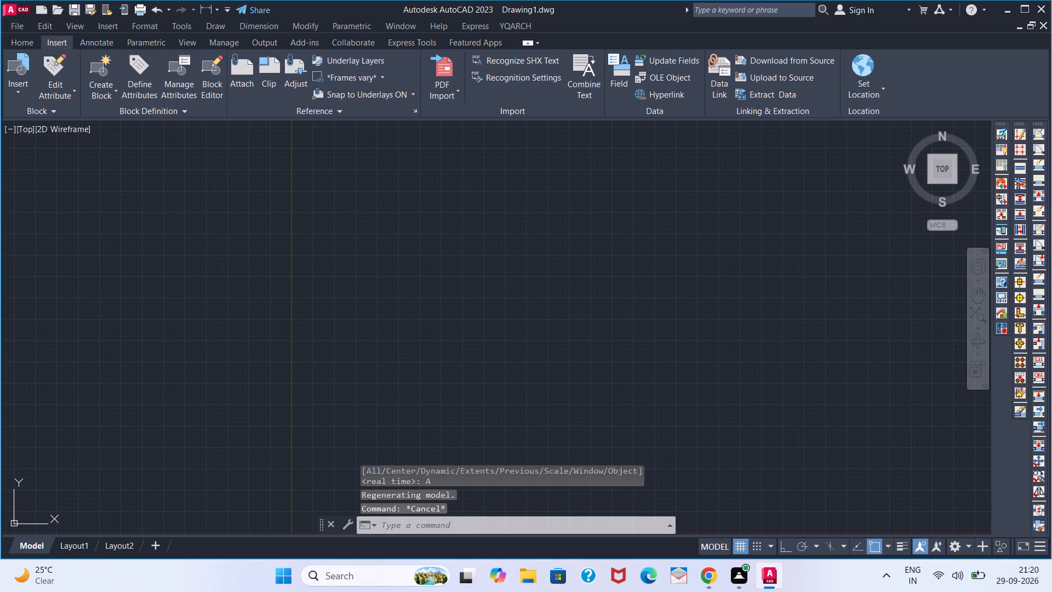
# Turn on log file recording with the LOGFILEON command.
pyautogui.write('LO')
pyautogui.press('g')
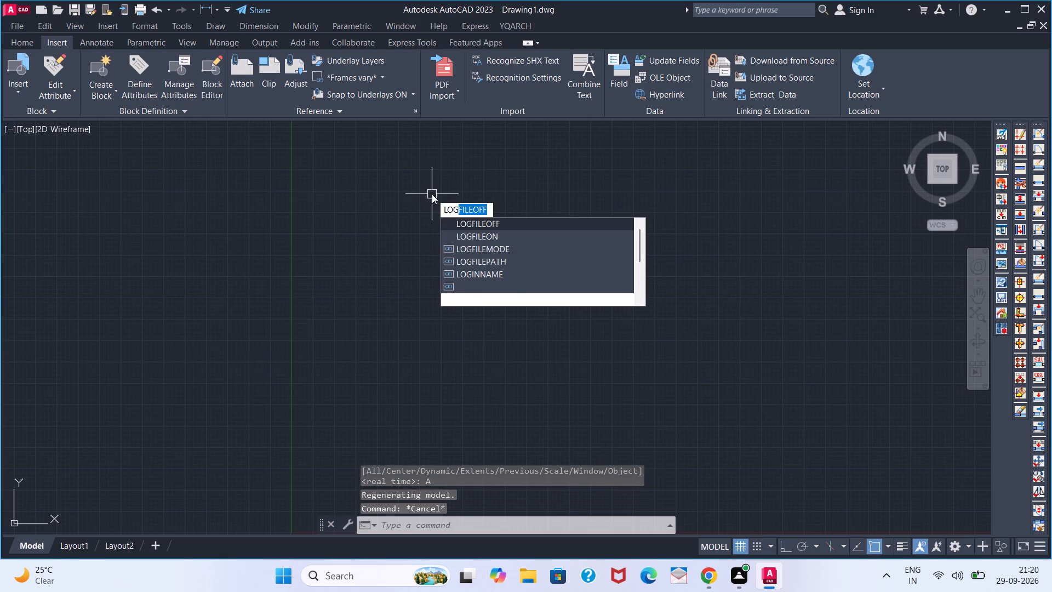
pyautogui.press('Down')
pyautogui.press('Return')
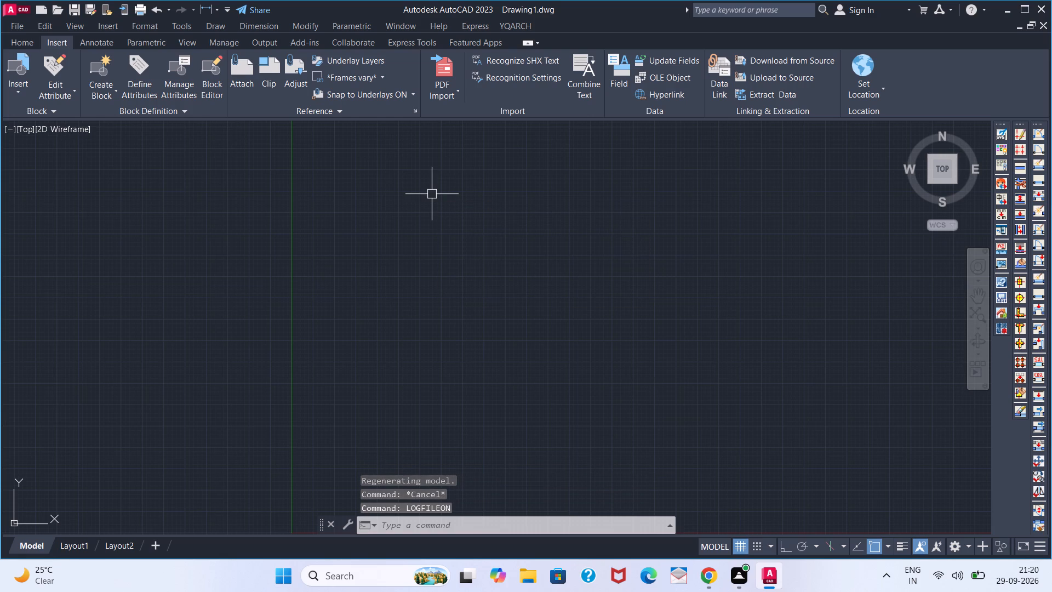
# Turn on Ortho mode for the drawing.
pyautogui.click(31, 47)
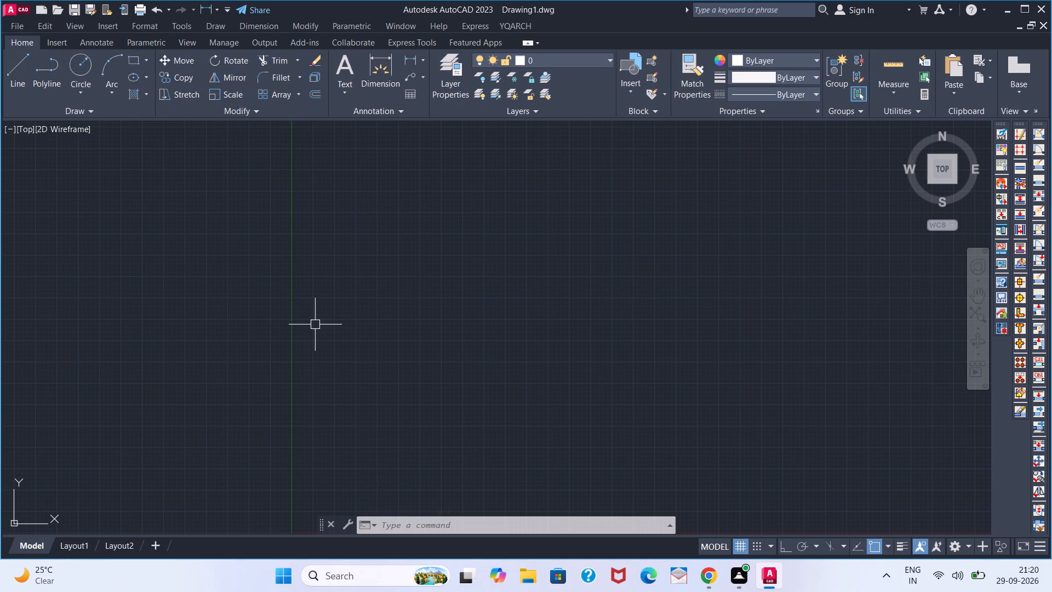
pyautogui.hotkey('ctrl', 'F8')
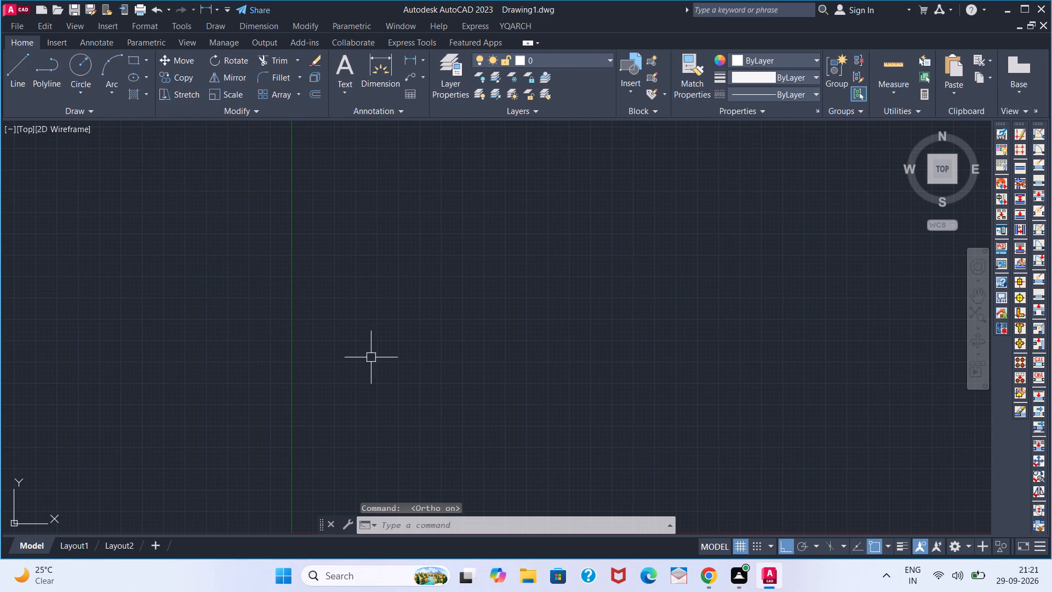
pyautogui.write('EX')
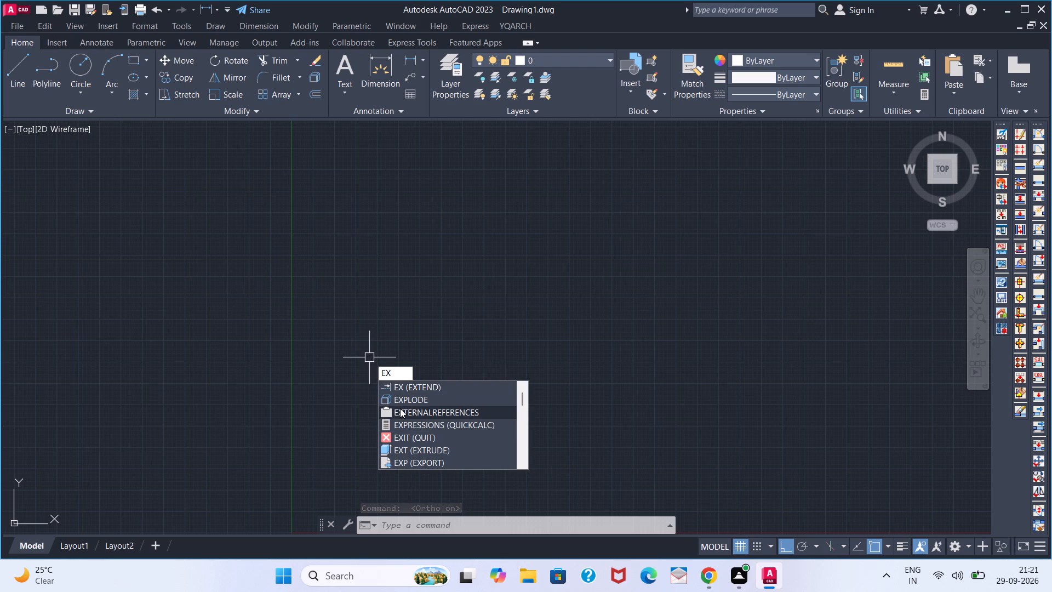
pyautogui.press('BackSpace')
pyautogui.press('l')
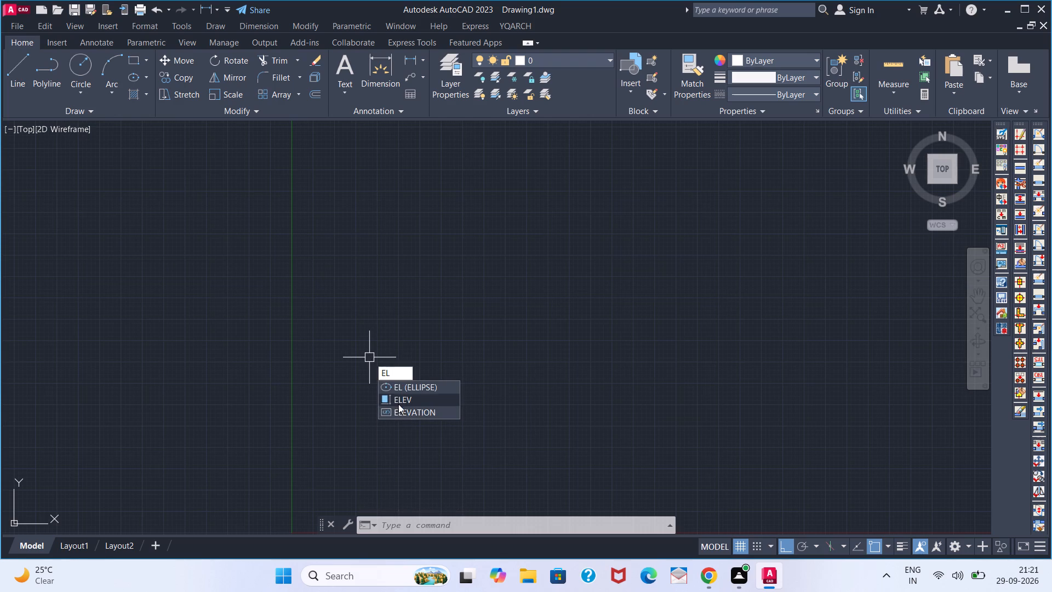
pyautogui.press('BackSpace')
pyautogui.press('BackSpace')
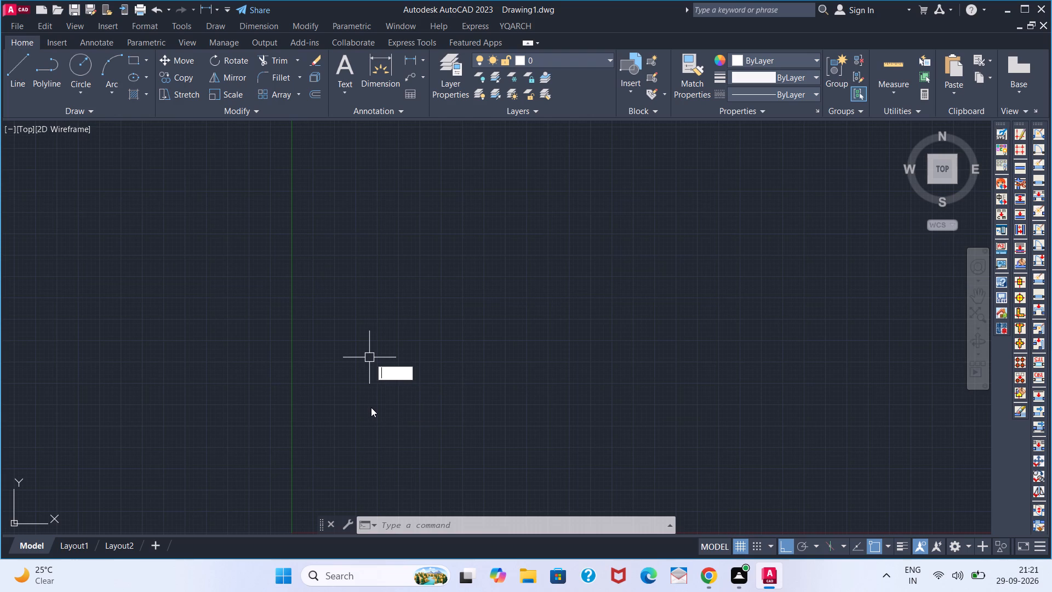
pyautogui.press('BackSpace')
# Draw one horizontal construction line (XLINE) through a point at about 18'-10", 29'-4".
pyautogui.press('x')
pyautogui.press('l')
pyautogui.press('Return')
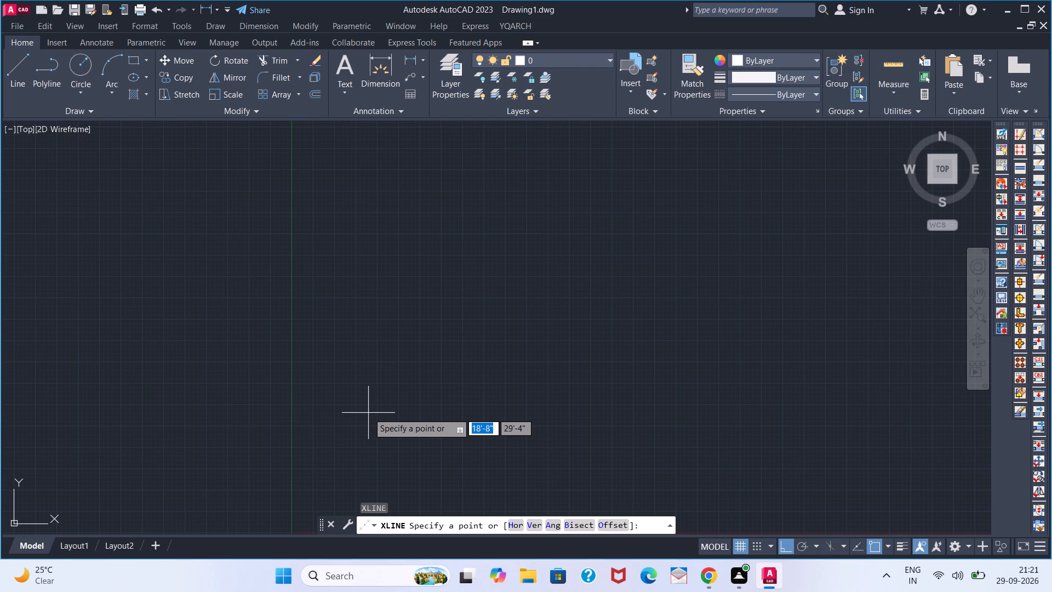
pyautogui.press('h')
pyautogui.press('Return')
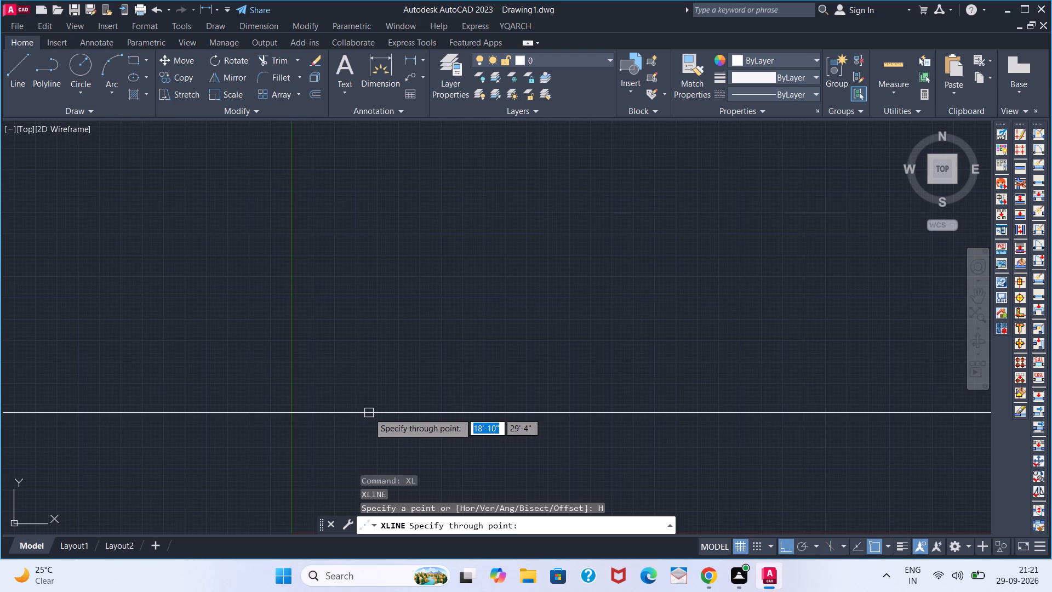
pyautogui.click(369, 413)
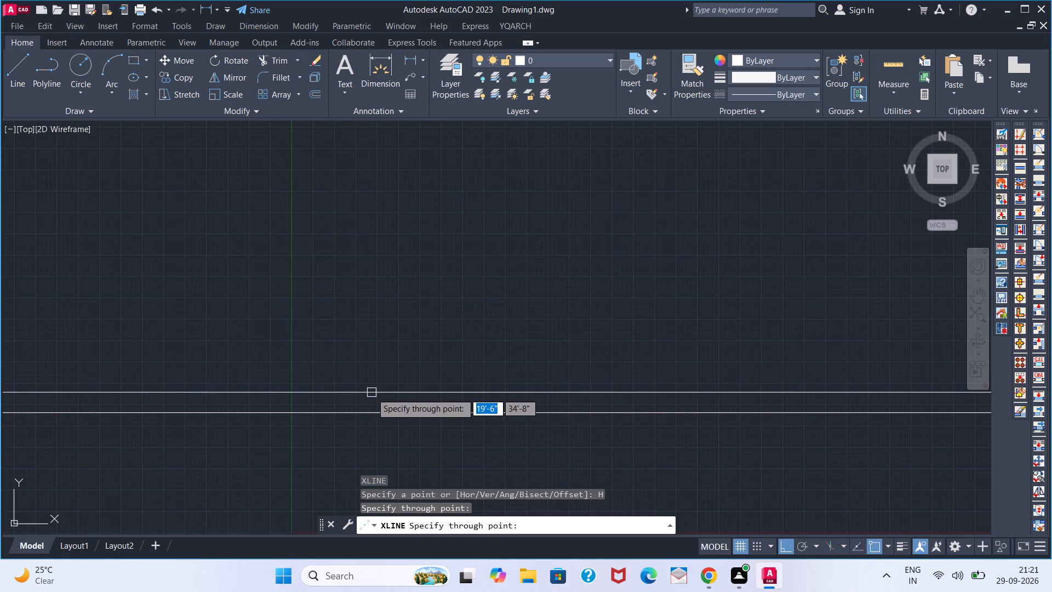
pyautogui.press('Escape')
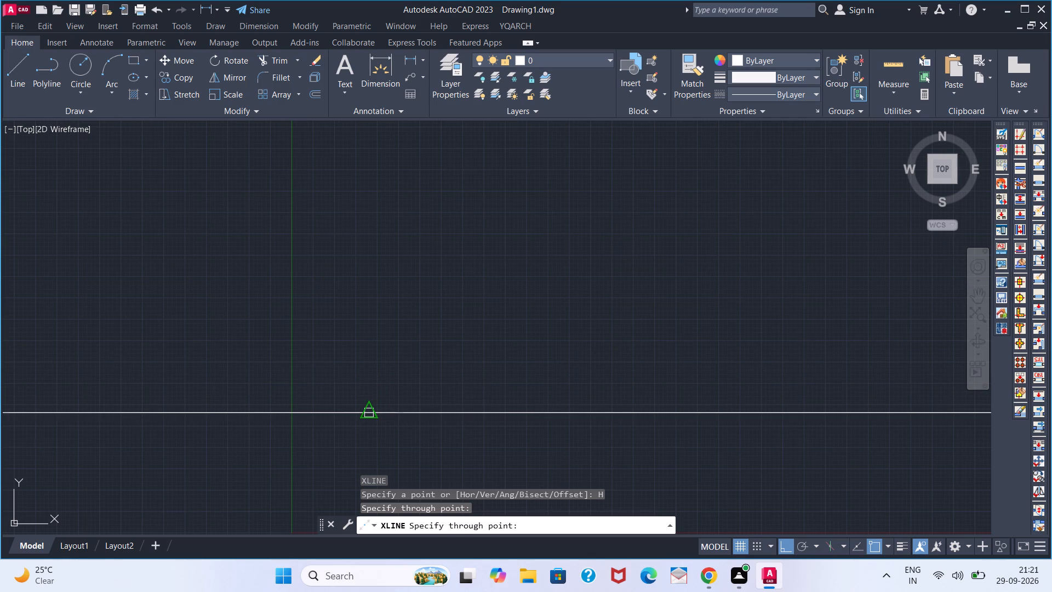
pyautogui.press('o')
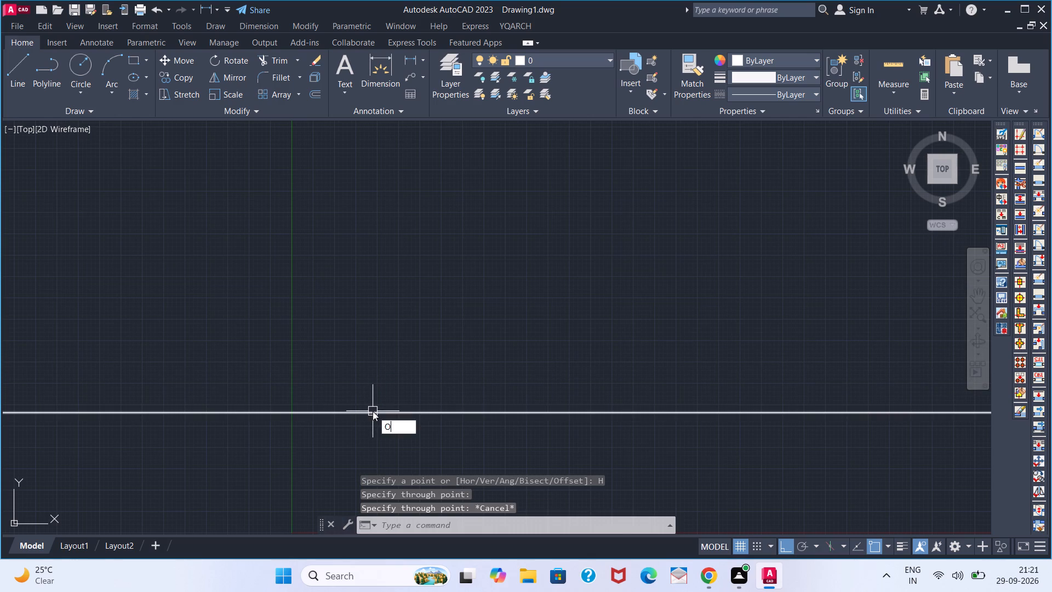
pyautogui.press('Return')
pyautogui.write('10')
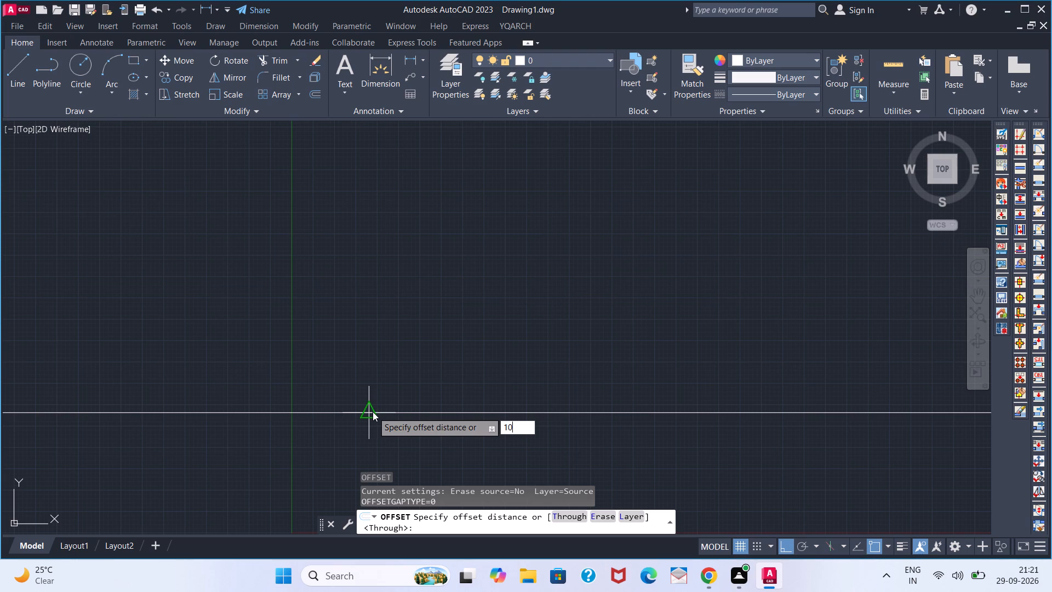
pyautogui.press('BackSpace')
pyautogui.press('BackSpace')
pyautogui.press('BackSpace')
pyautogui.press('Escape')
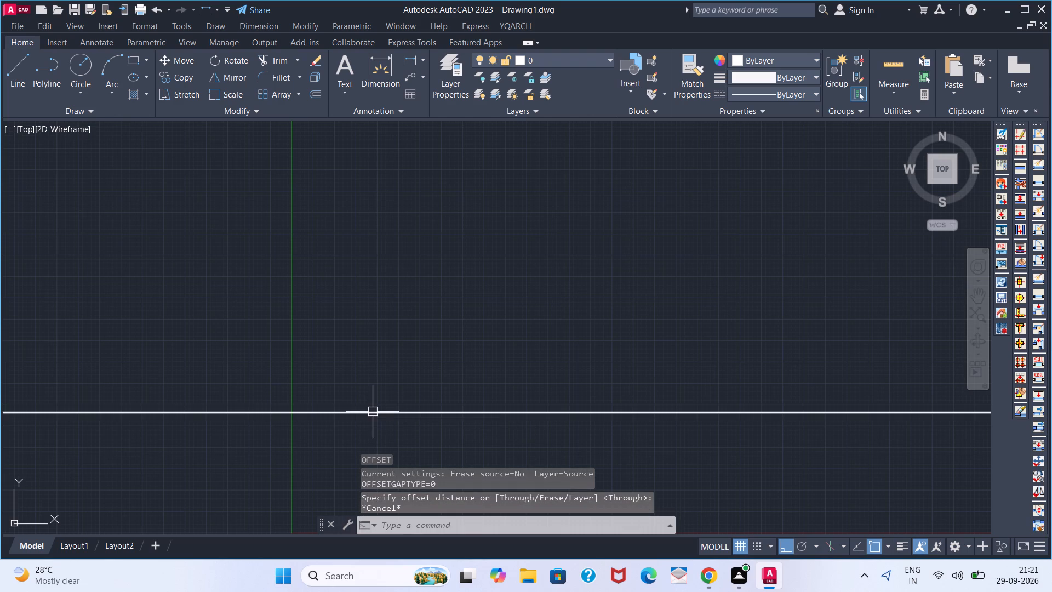
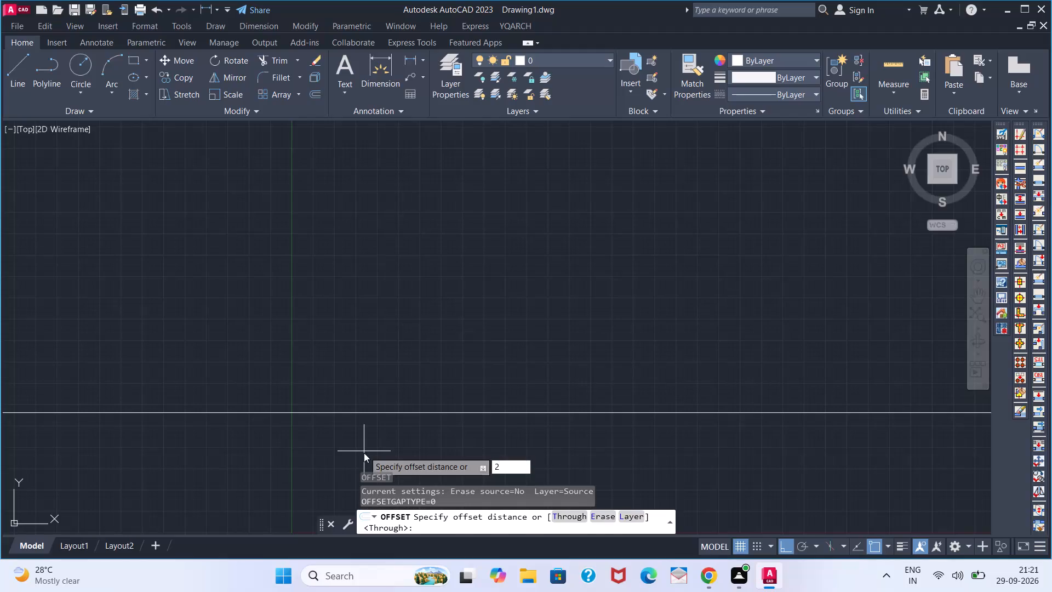
# Offset the horizontal construction line 2' upward.
pyautogui.press("'")
pyautogui.press('Return')
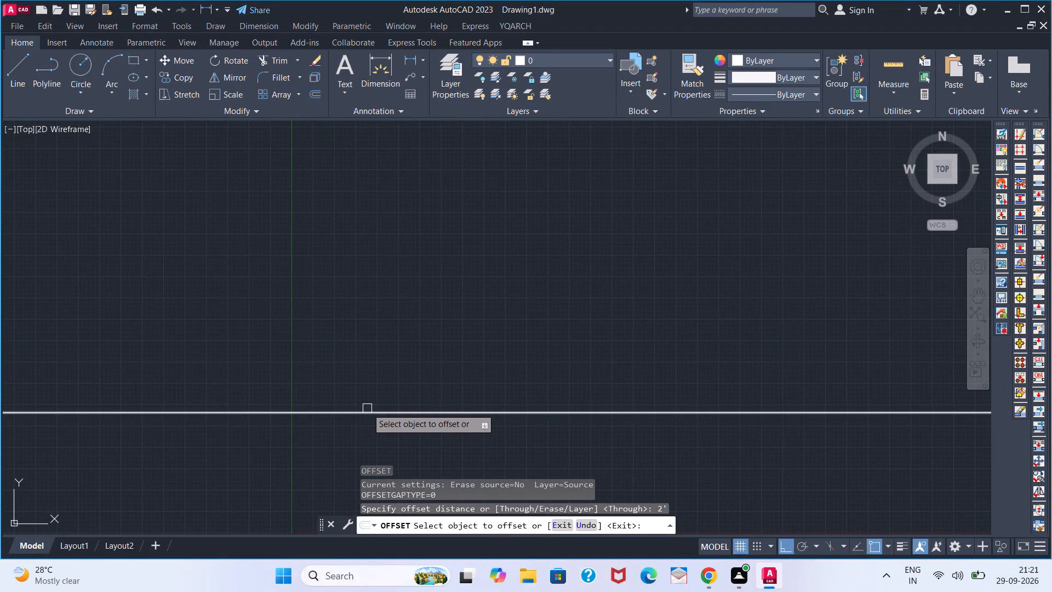
pyautogui.click(367, 412)
pyautogui.click(366, 374)
# Offset the upper of the two closely spaced horizontal construction lines 10' upward.
pyautogui.click(363, 405)
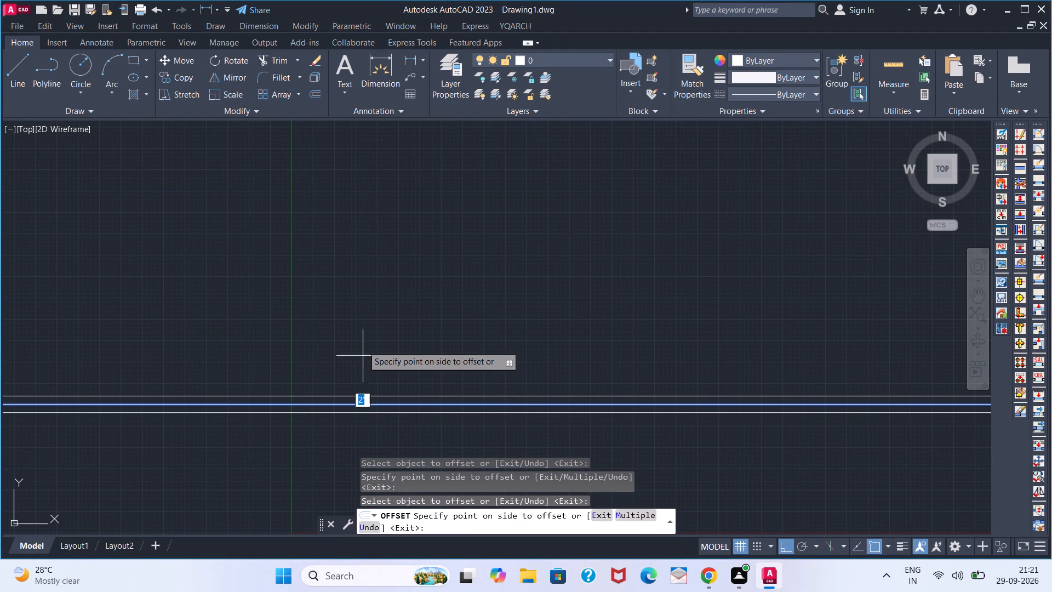
pyautogui.write("10'")
pyautogui.press('Return')
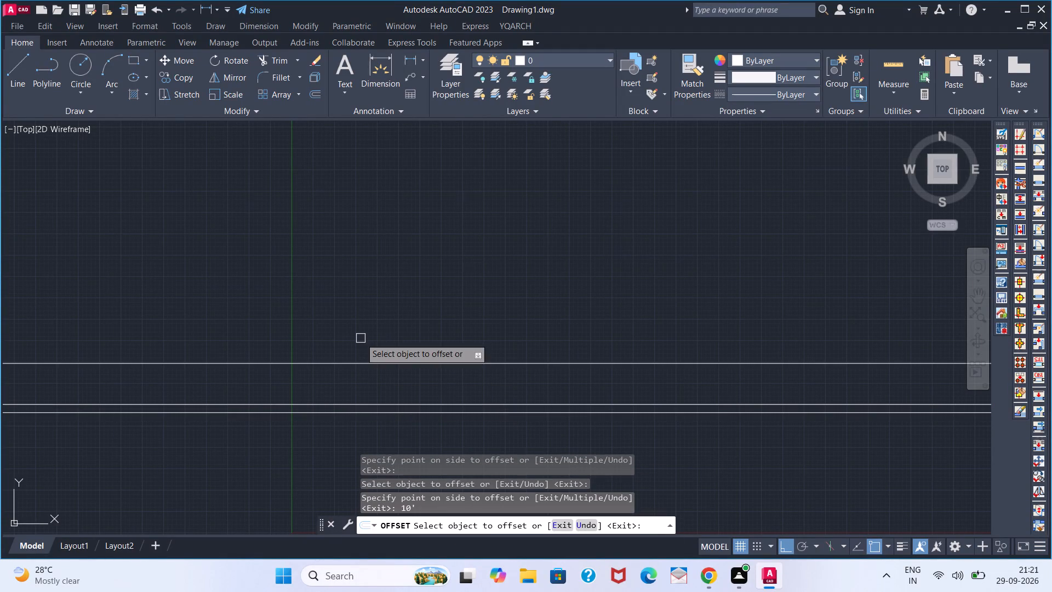
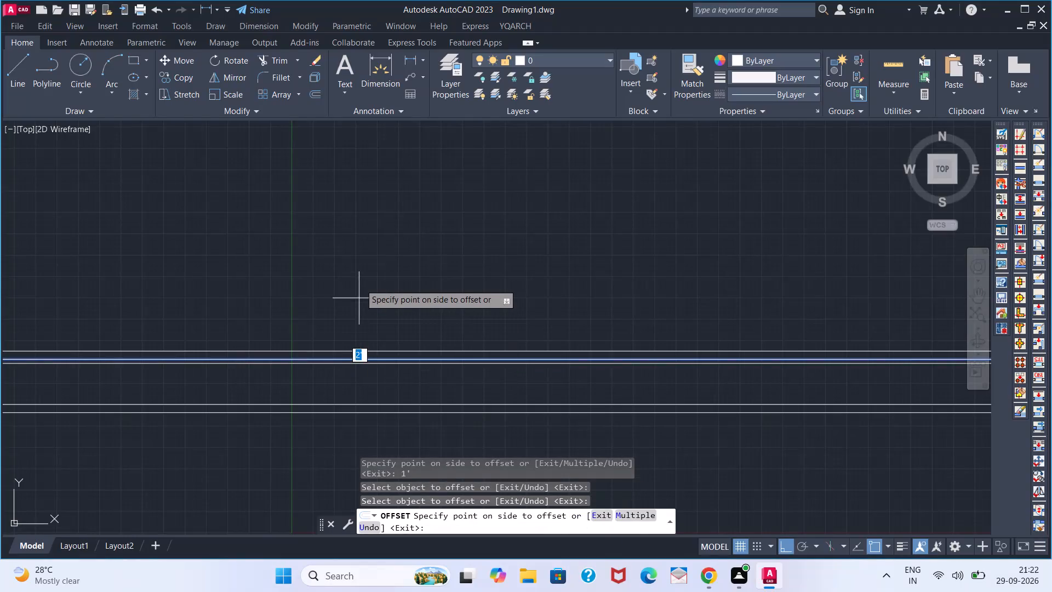
# Offset the selected upper line of the closely spaced horizontal pair 10' upward.
pyautogui.write("10'")
pyautogui.press('Return')
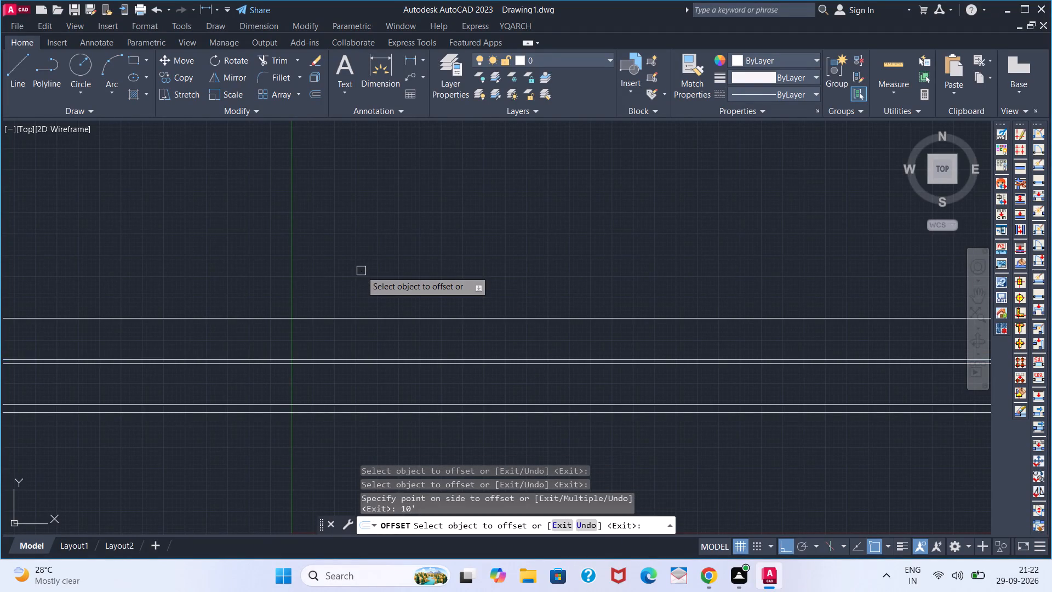
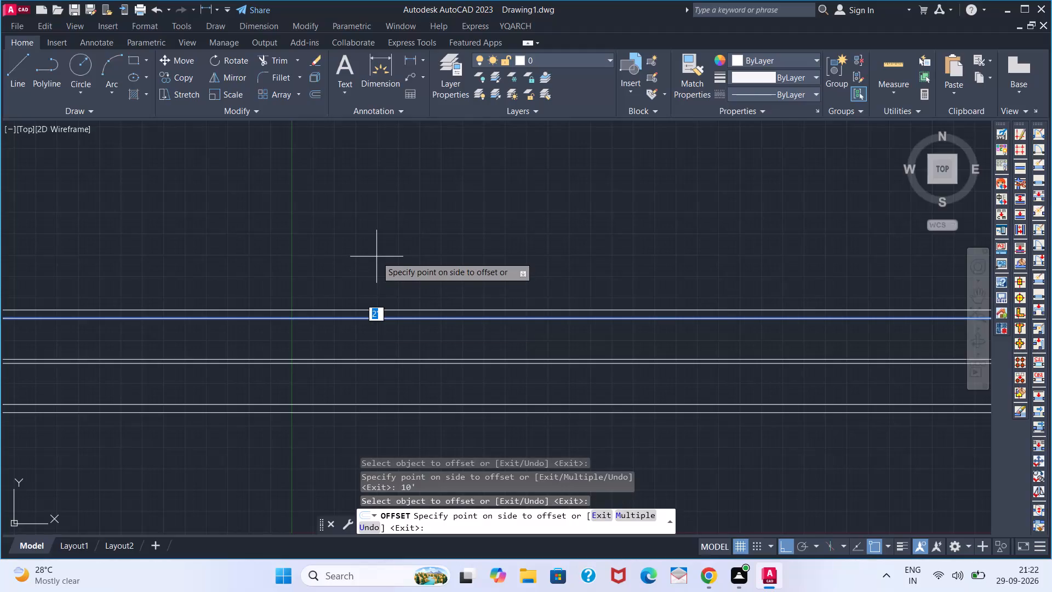
# Offset the selected uppermost horizontal line 1' upward.
pyautogui.write("1'")
pyautogui.press('Return')
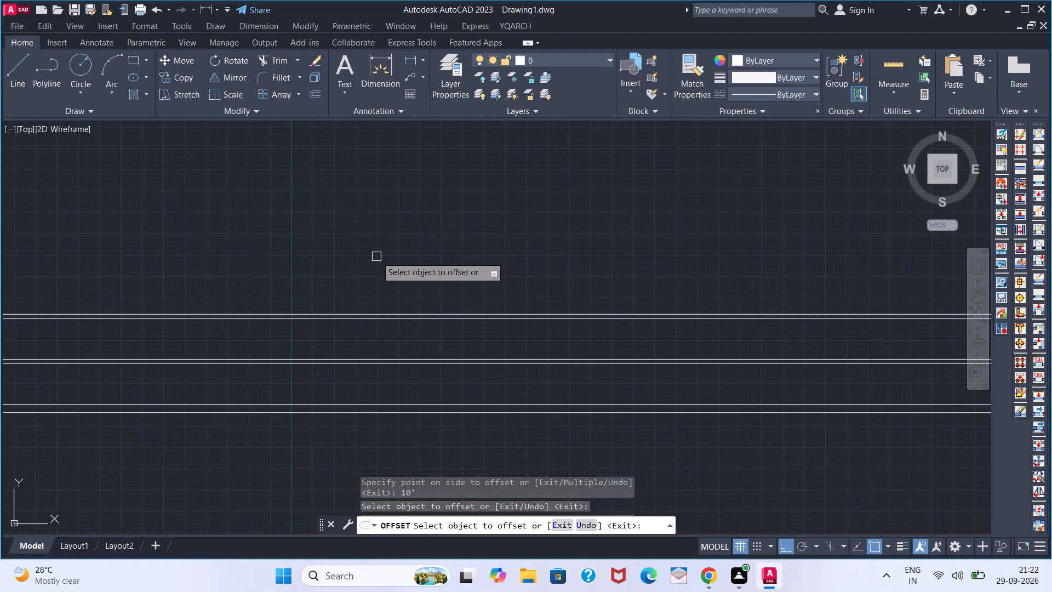
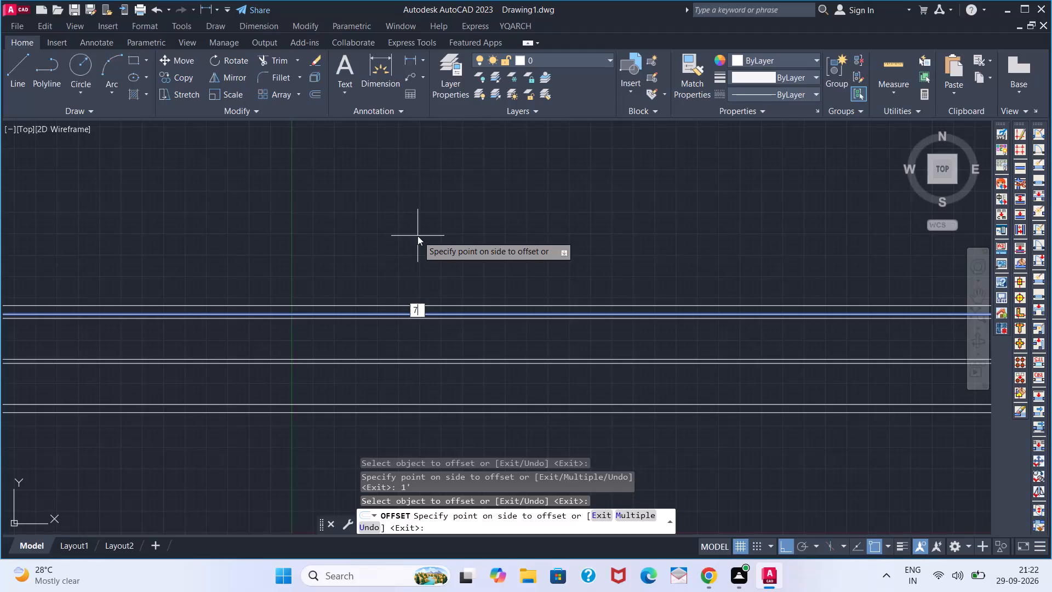
# Offset the selected uppermost horizontal construction line 7' upward and finish the Offset command.
pyautogui.press('Return')
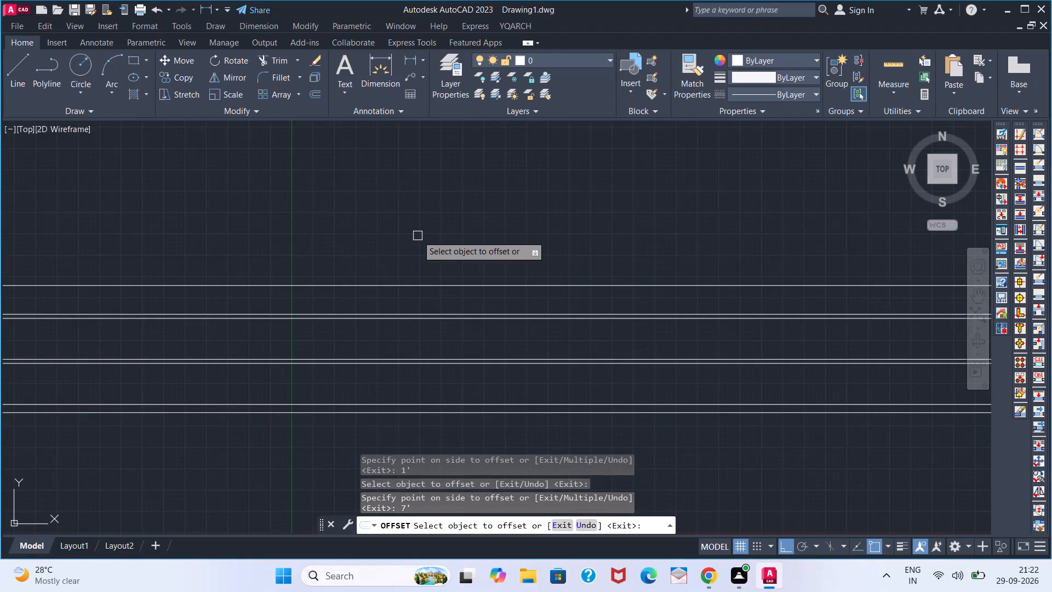
pyautogui.press('space')
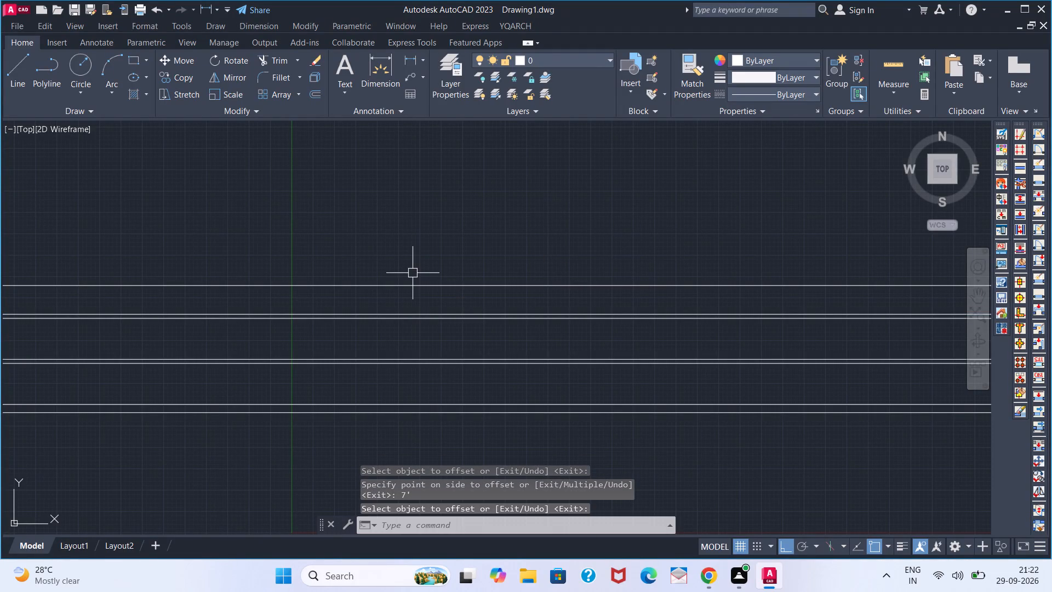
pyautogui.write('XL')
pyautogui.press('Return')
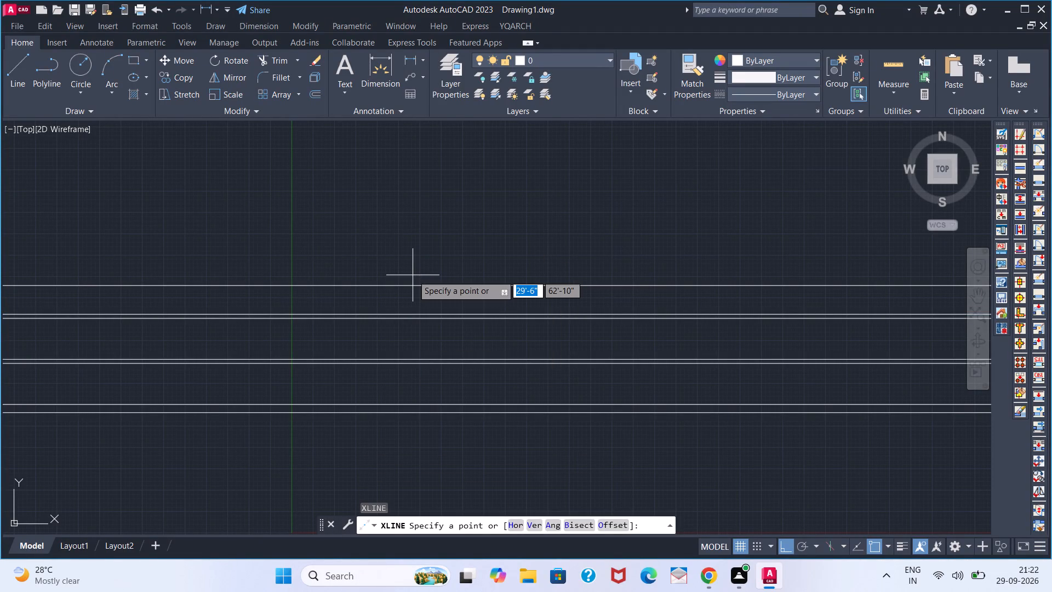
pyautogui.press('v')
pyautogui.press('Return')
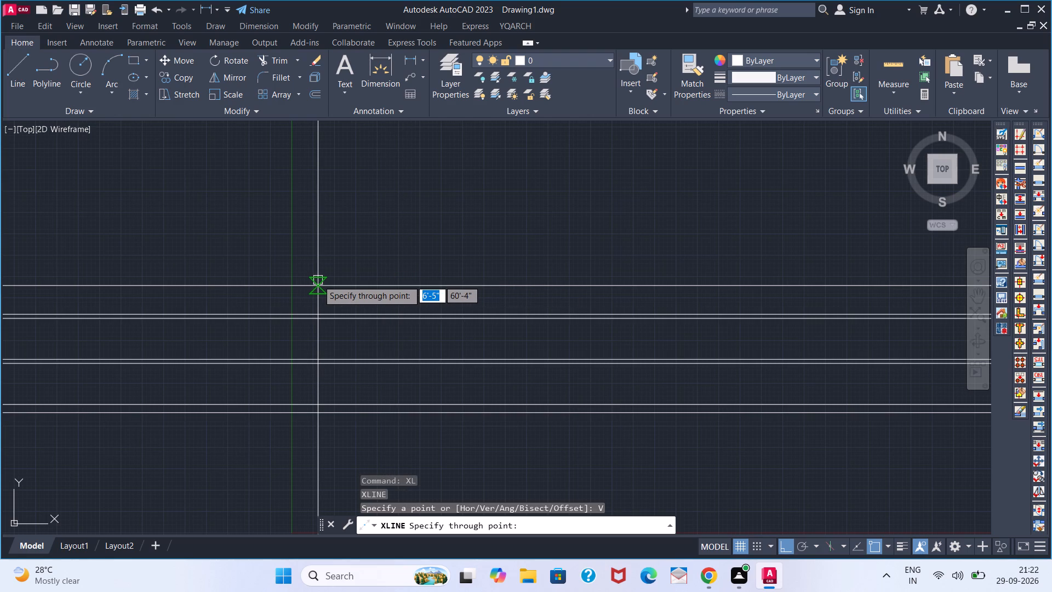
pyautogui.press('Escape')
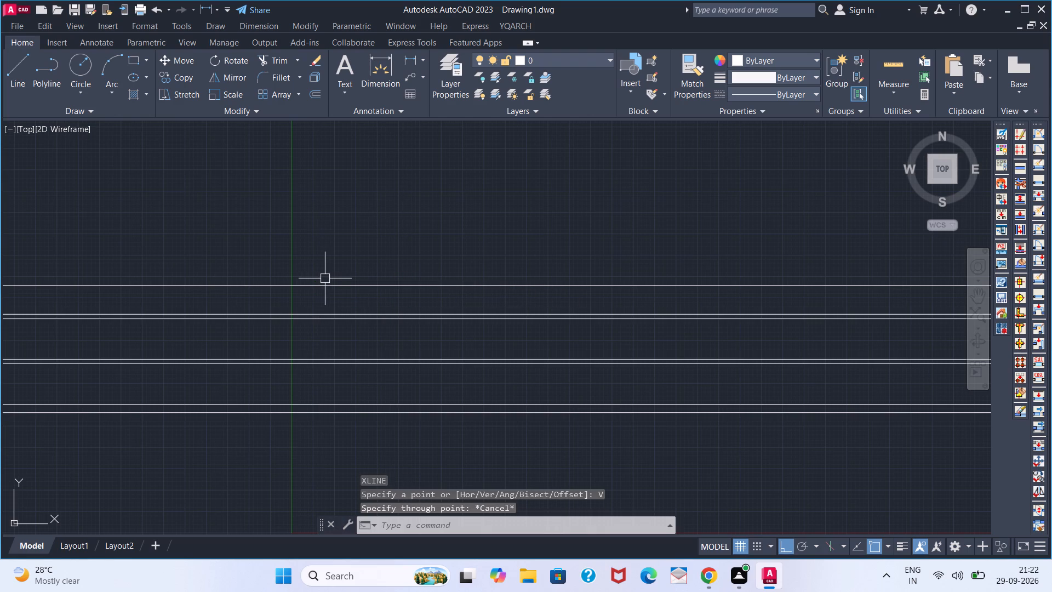
# Draw a vertical construction line crossing the horizontal lines, through a point at about 7'-7", 63'-6".
pyautogui.press('space')
pyautogui.press('space')
pyautogui.press('space')
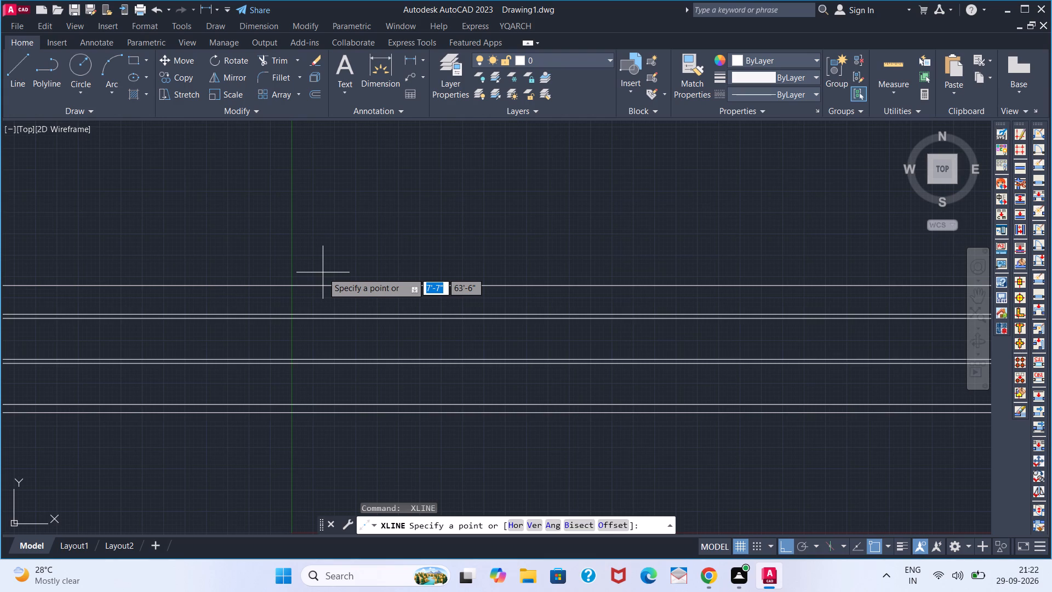
pyautogui.press('v')
pyautogui.press('Return')
pyautogui.click(323, 272)
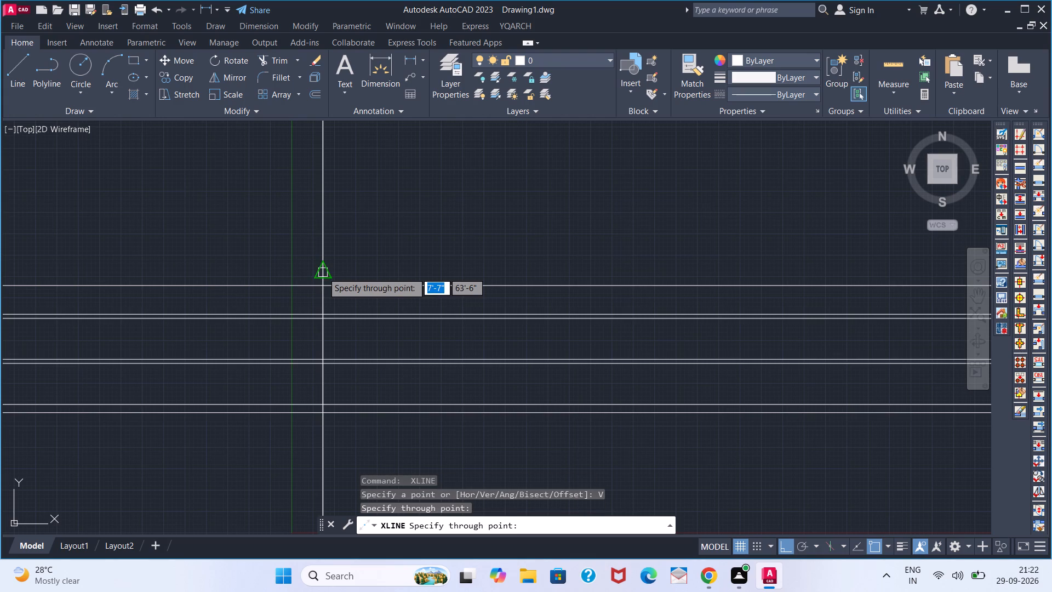
pyautogui.press('Escape')
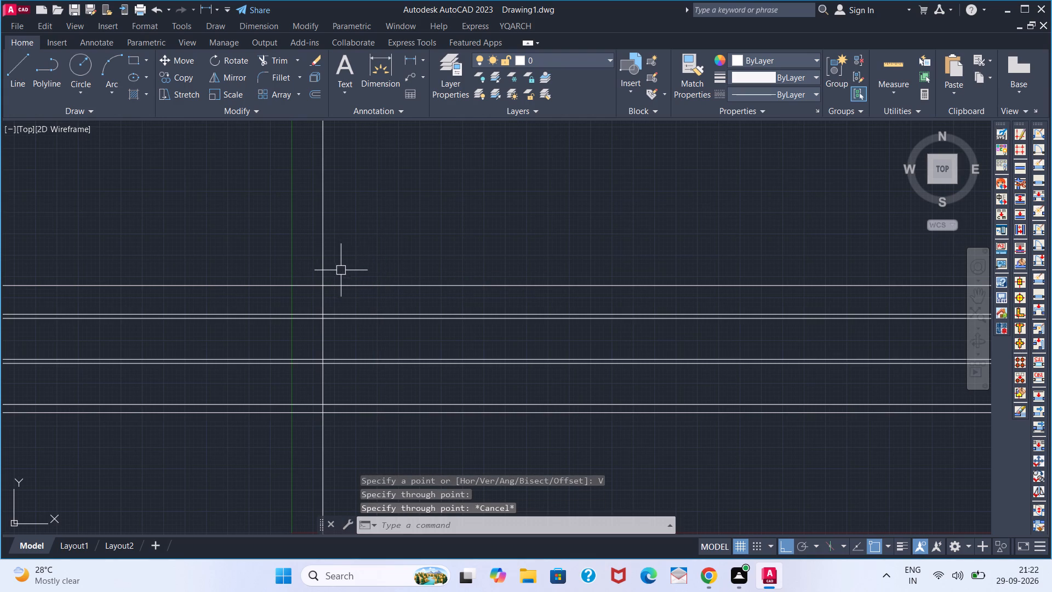
# Start the Offset command for the vertical construction line.
pyautogui.press('o')
pyautogui.press('Return')
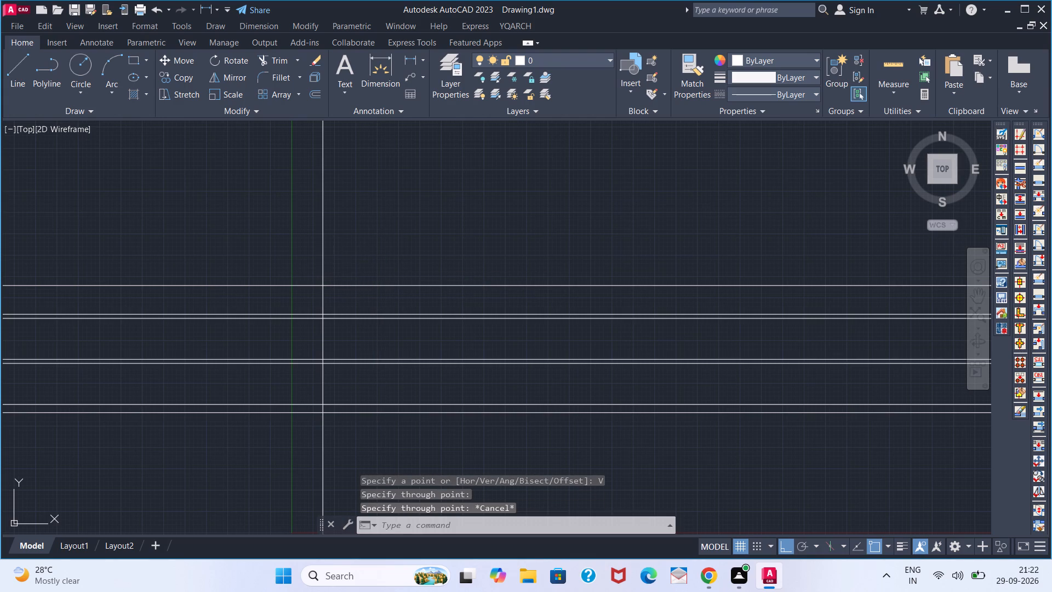
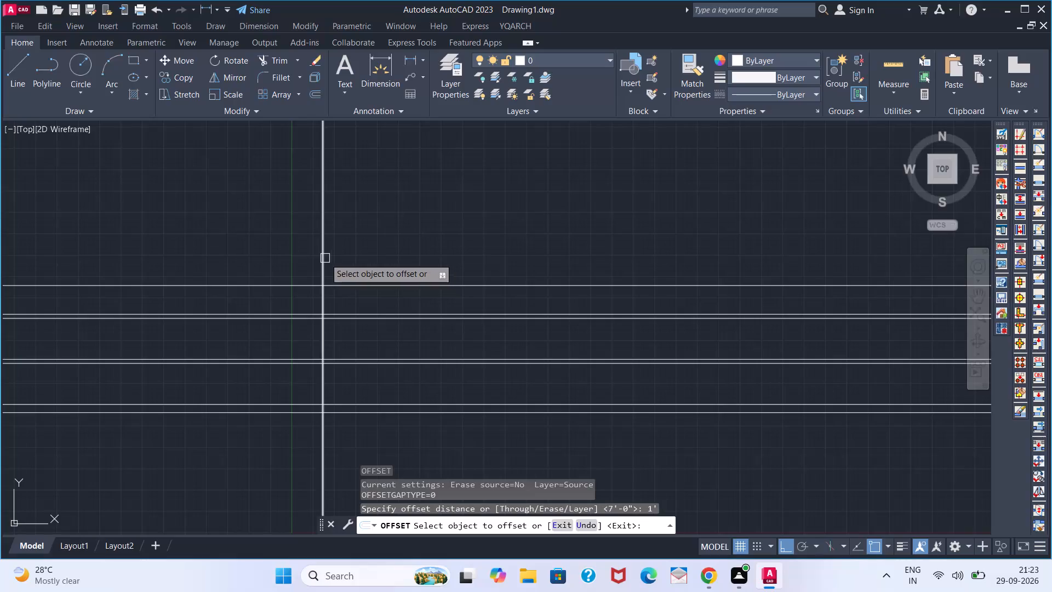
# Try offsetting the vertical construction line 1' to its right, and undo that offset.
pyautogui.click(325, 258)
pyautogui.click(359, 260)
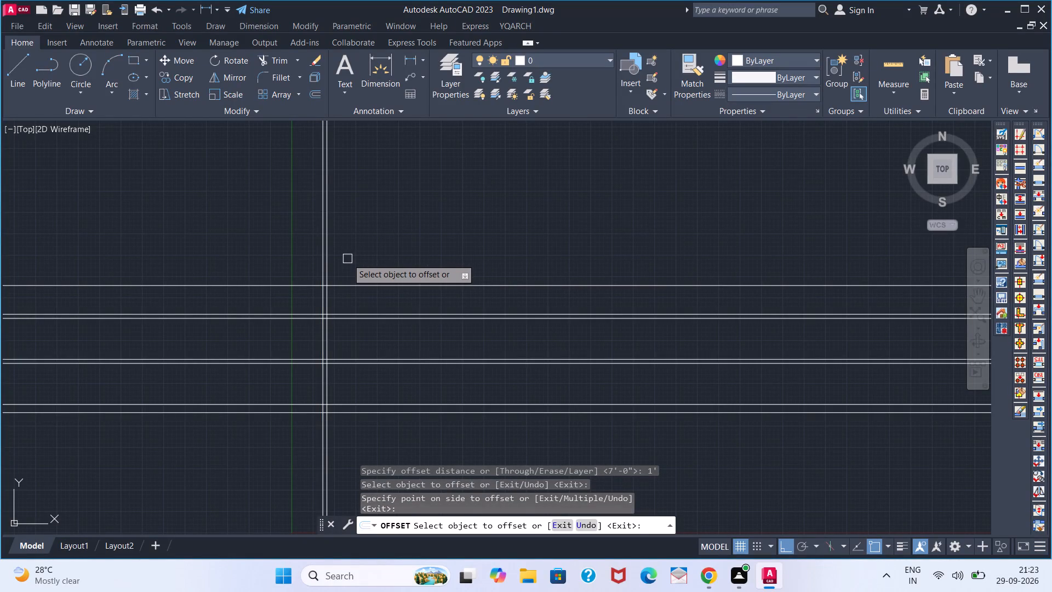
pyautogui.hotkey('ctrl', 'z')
# Offset the original vertical construction line 1' to its right.
pyautogui.click(323, 258)
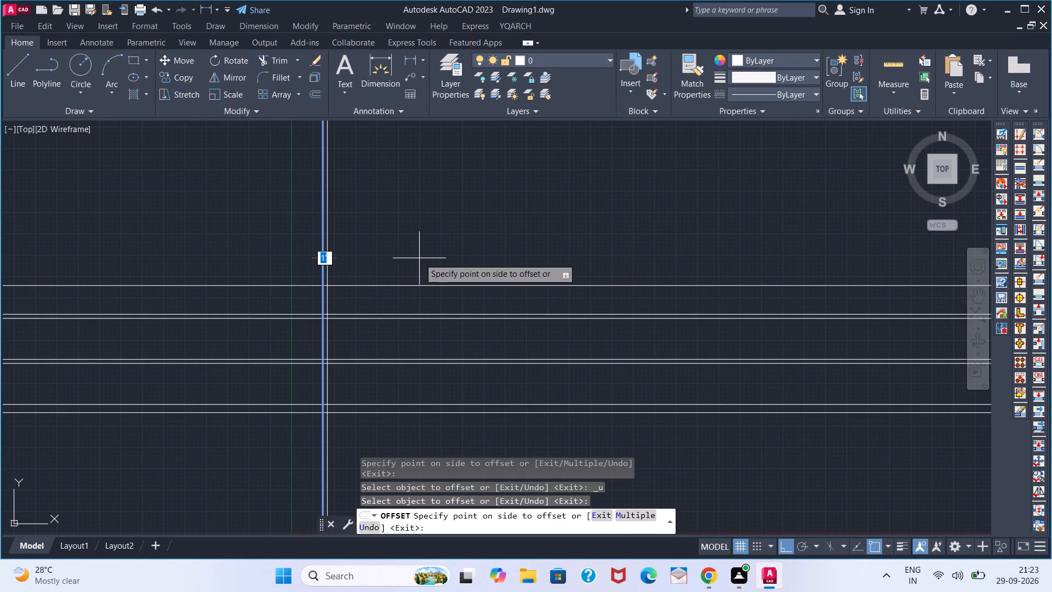
pyautogui.write("1'")
pyautogui.press('Return')
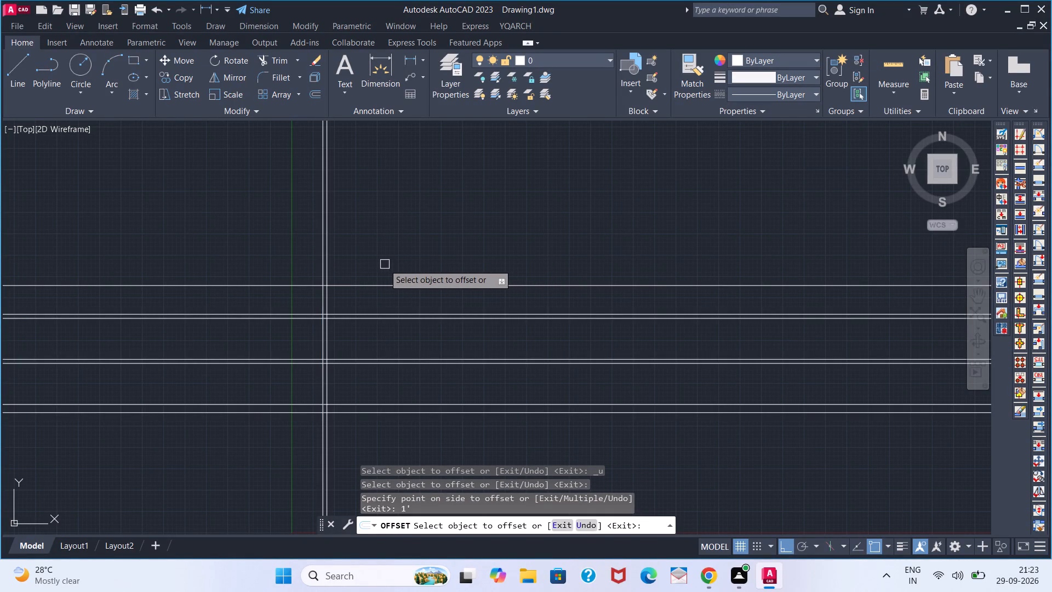
# Select the newly offset vertical construction line as the next object to offset.
pyautogui.click(331, 269)
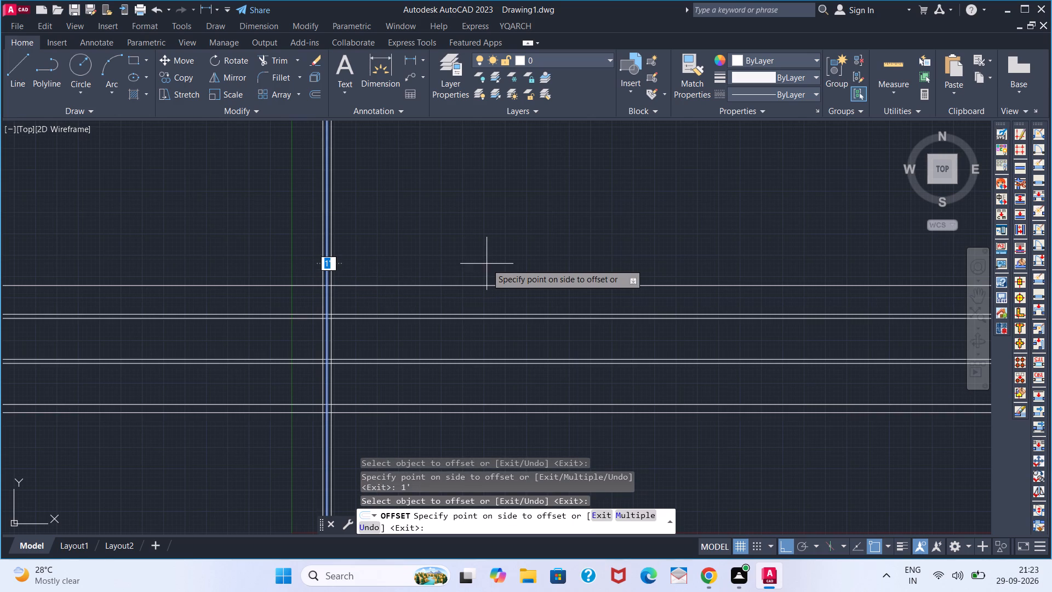
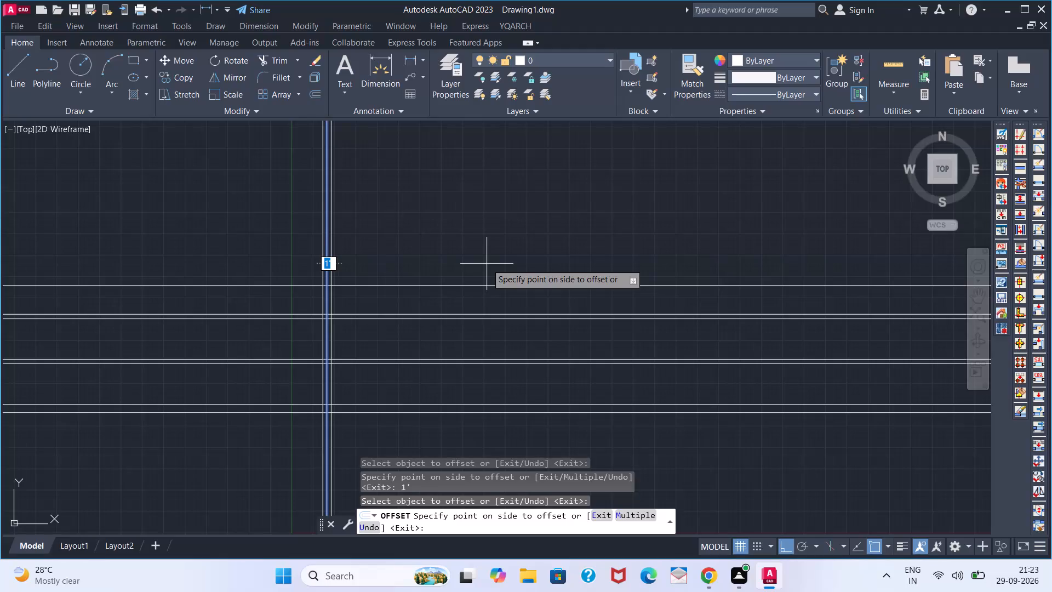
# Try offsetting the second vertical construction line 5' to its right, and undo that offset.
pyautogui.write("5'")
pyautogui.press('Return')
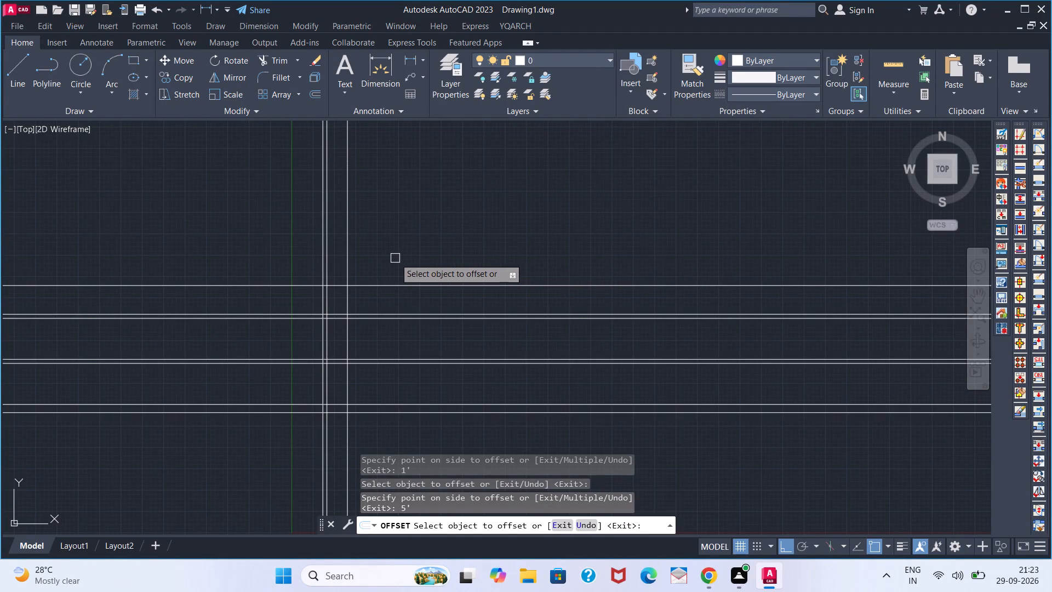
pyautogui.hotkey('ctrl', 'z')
# Offset the second vertical construction line from the left 5' to its right.
pyautogui.click(329, 272)
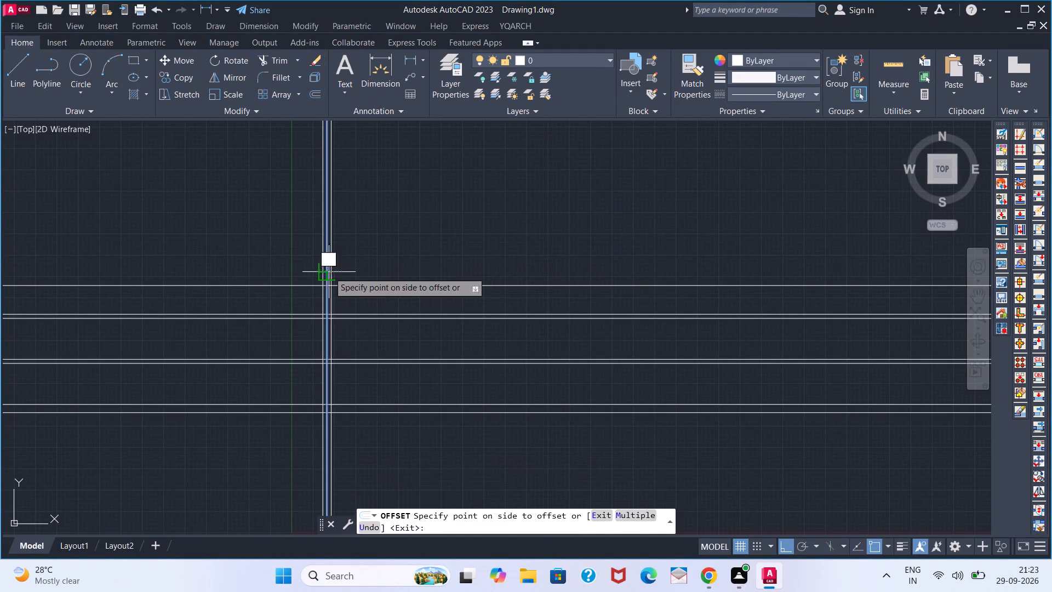
pyautogui.write("5'")
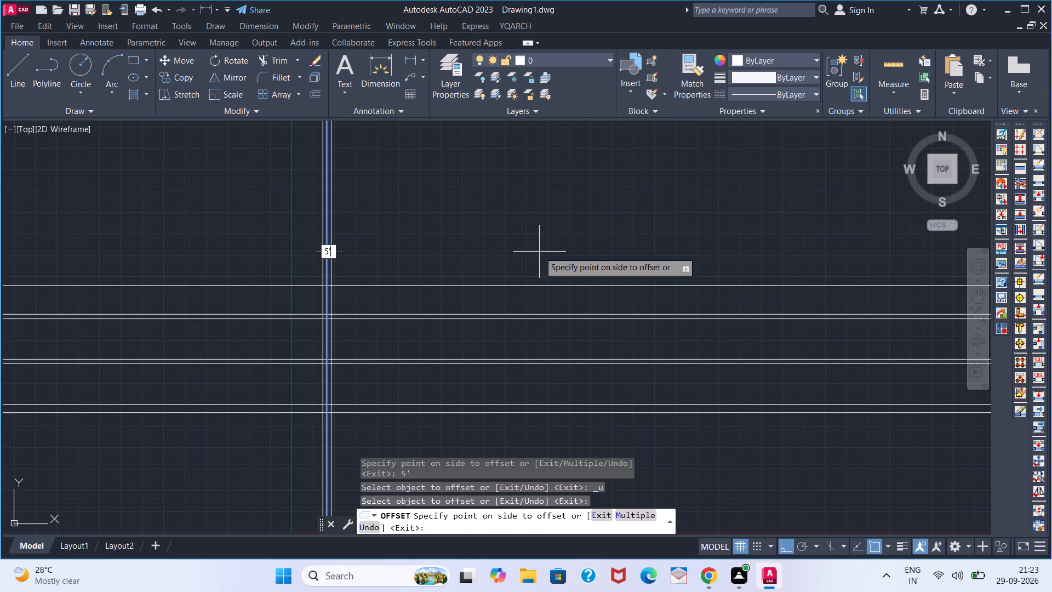
pyautogui.press('Return')
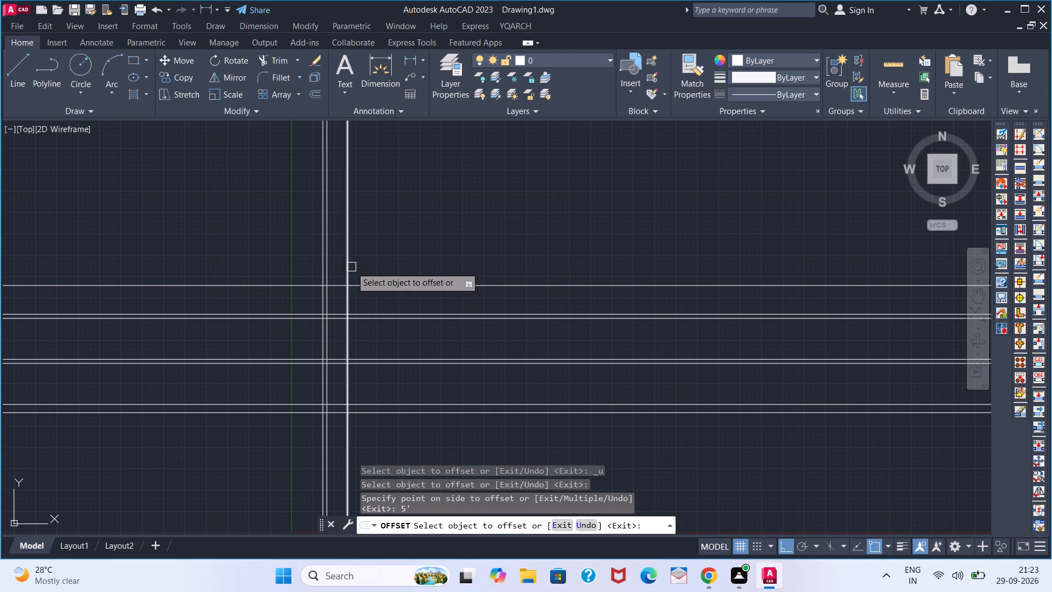
# Offset the newly created third vertical construction line 8' to its right and finish the Offset command.
pyautogui.click(351, 267)
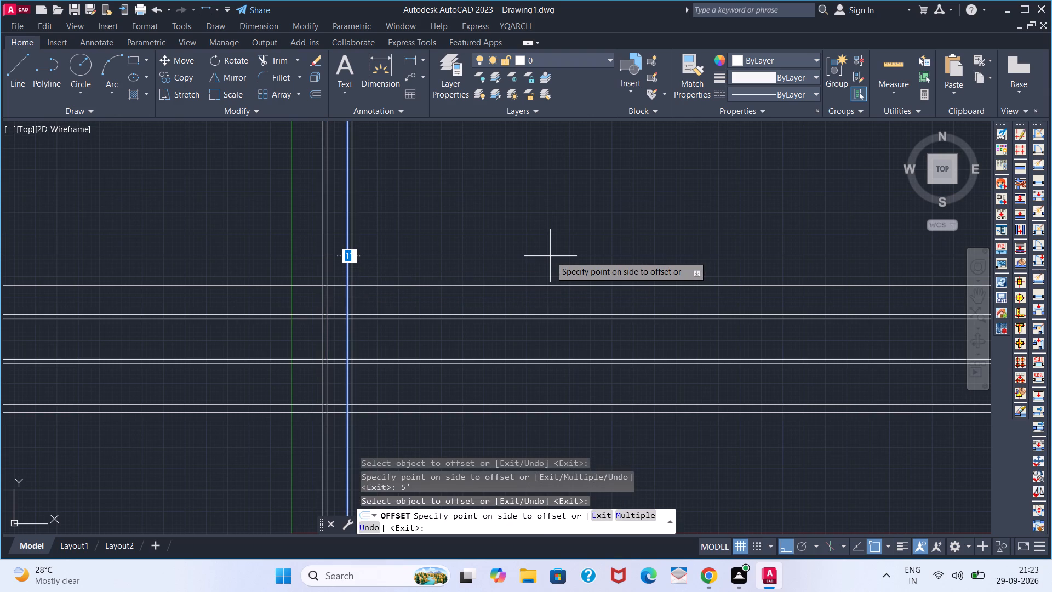
pyautogui.write("8'")
pyautogui.press('Return')
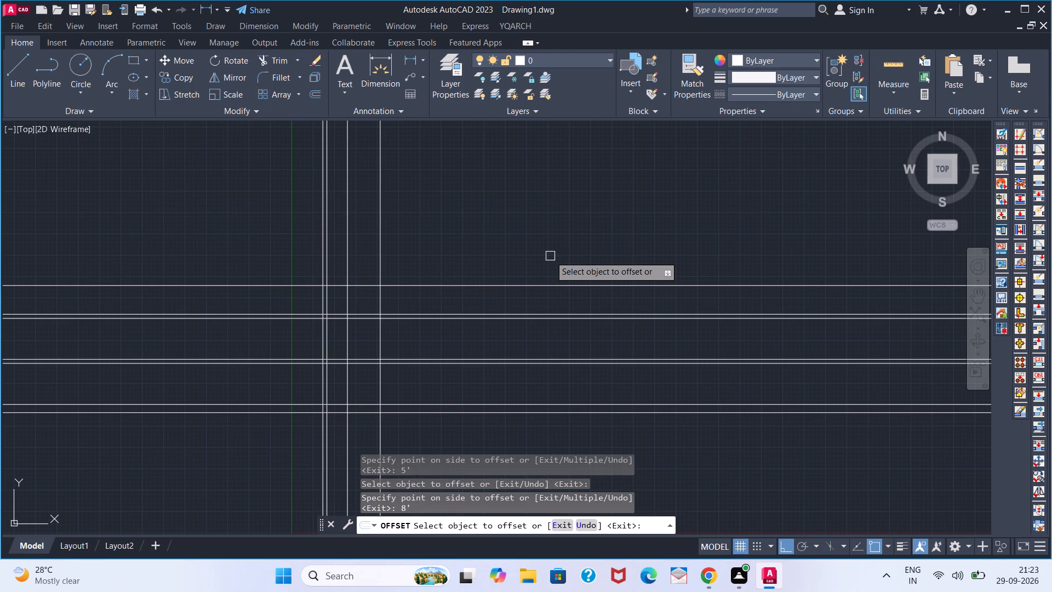
pyautogui.press('space')
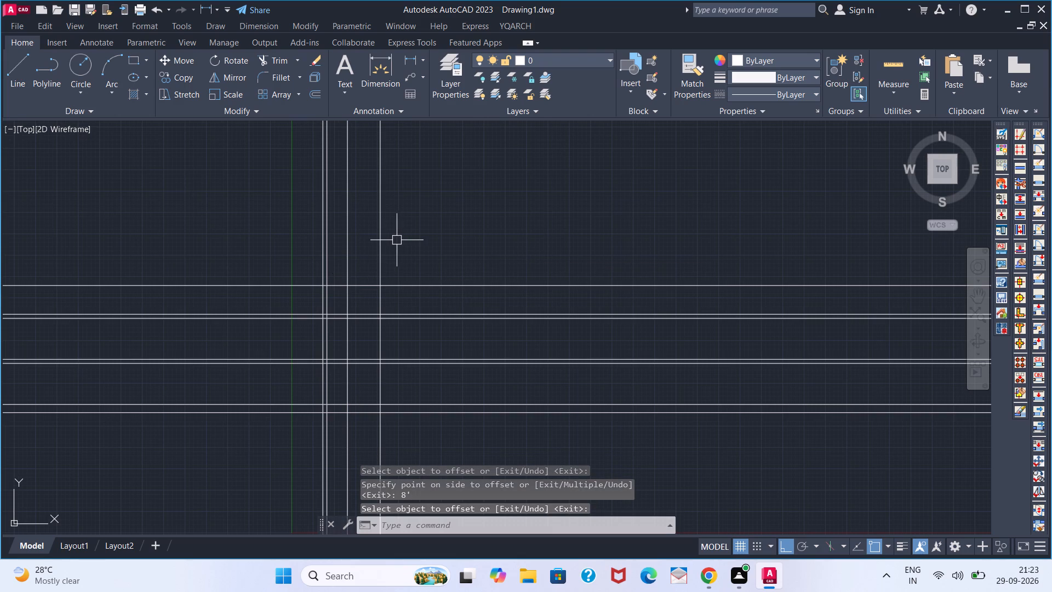
# Trim the construction line ends that extend beyond the outermost horizontal and vertical lines on all four sides, leaving a closed rectangular grid.
pyautogui.write('TR')
pyautogui.press('space')
pyautogui.click(396, 240)
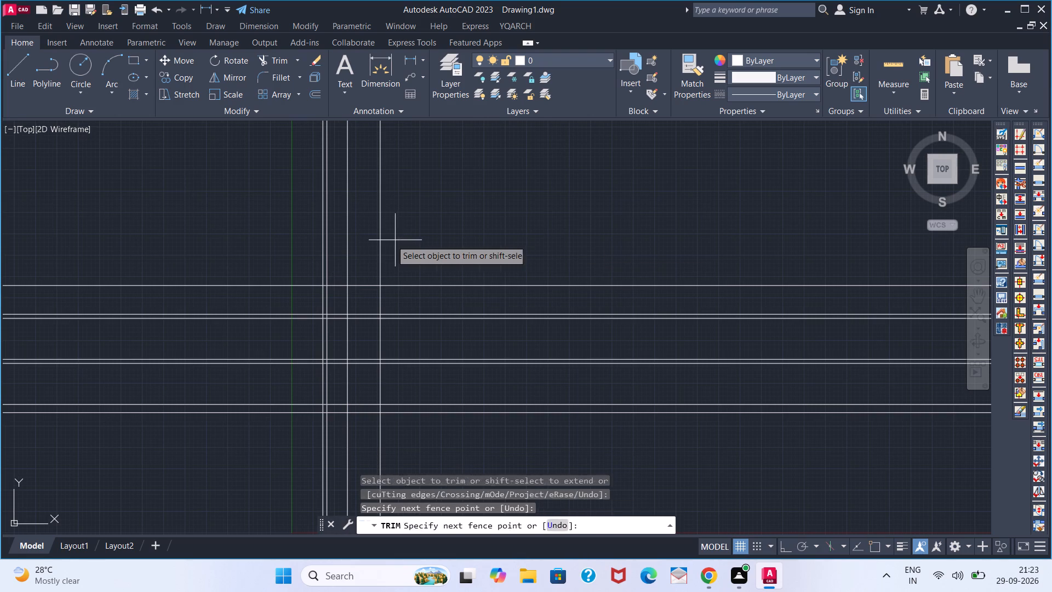
pyautogui.click(299, 247)
pyautogui.click(299, 247)
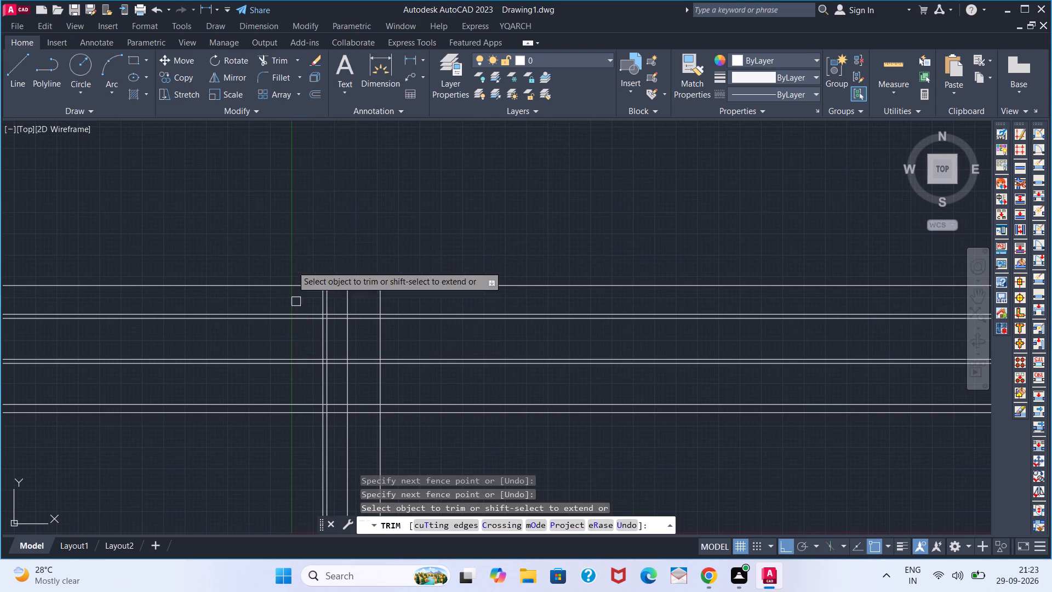
pyautogui.click(290, 255)
pyautogui.click(224, 474)
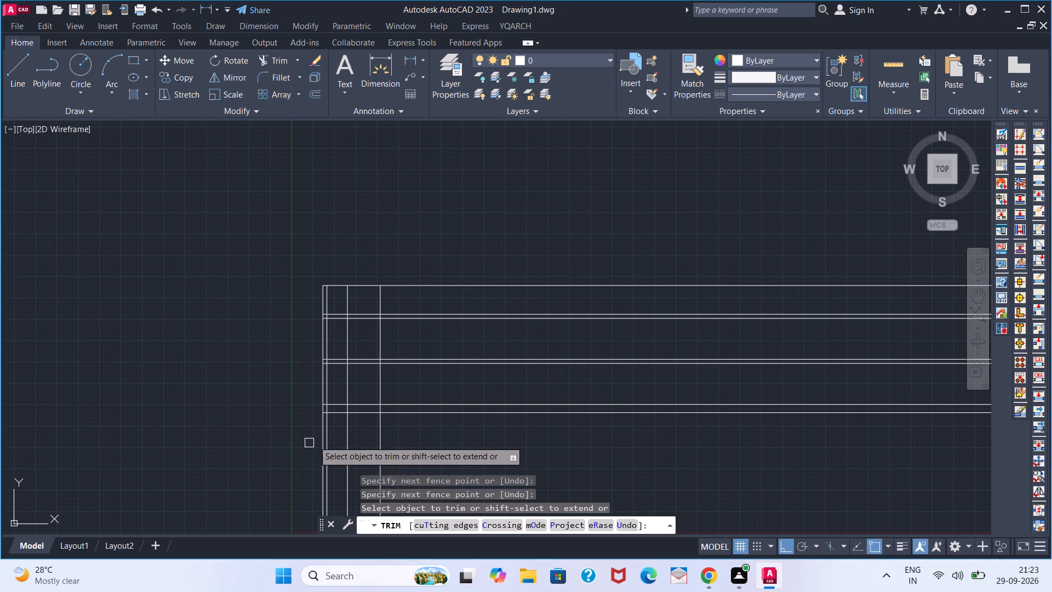
pyautogui.click(316, 441)
pyautogui.click(432, 439)
pyautogui.click(432, 436)
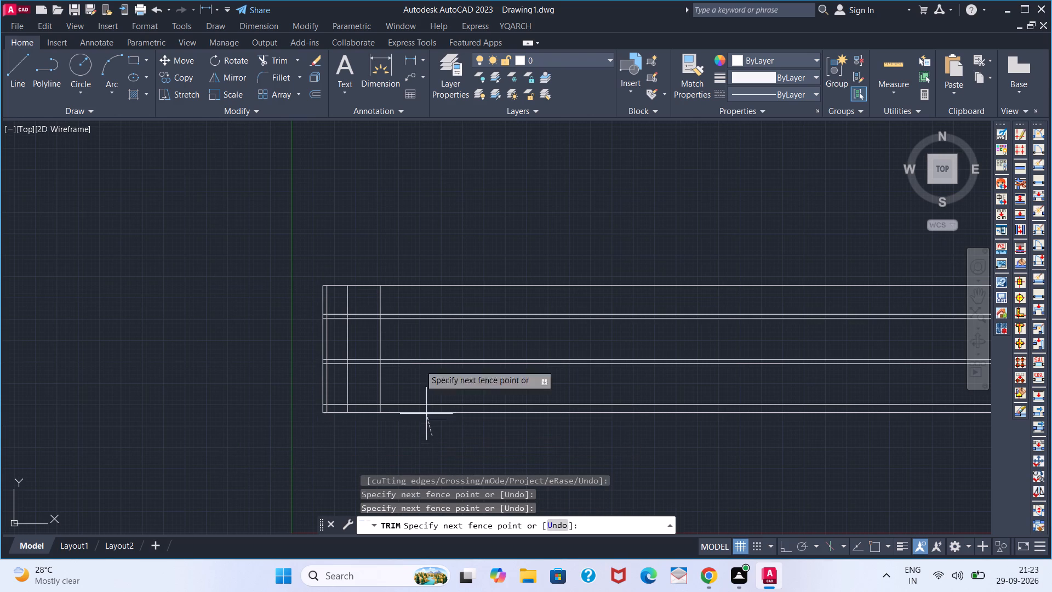
pyautogui.click(404, 242)
pyautogui.press('space')
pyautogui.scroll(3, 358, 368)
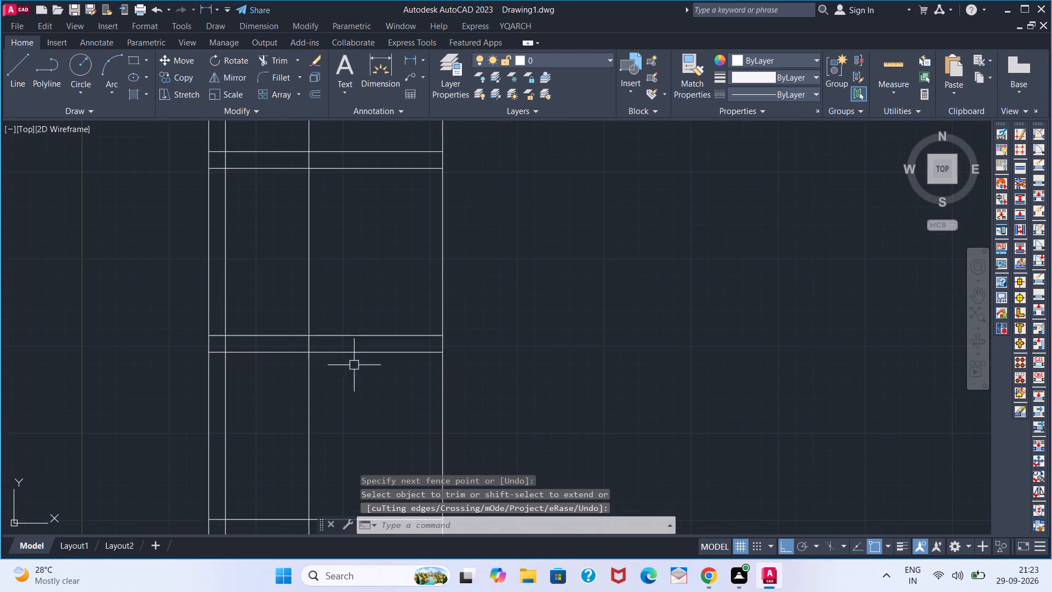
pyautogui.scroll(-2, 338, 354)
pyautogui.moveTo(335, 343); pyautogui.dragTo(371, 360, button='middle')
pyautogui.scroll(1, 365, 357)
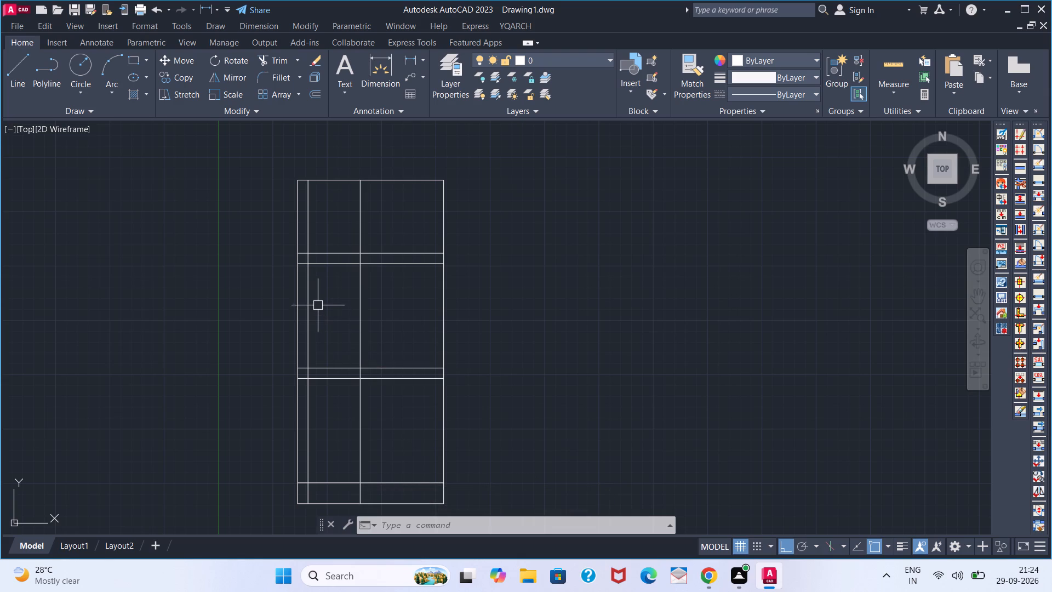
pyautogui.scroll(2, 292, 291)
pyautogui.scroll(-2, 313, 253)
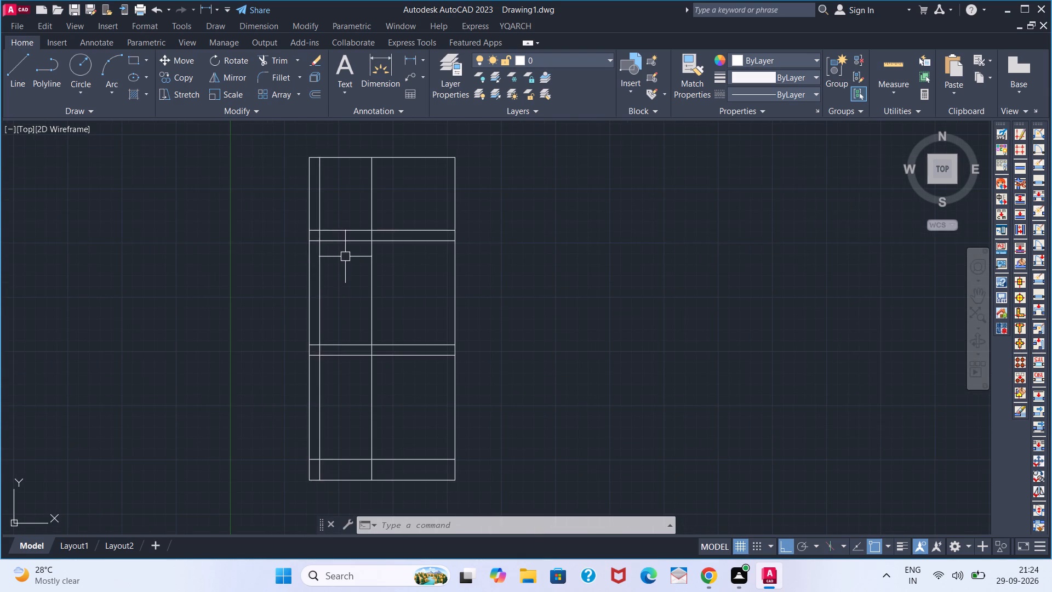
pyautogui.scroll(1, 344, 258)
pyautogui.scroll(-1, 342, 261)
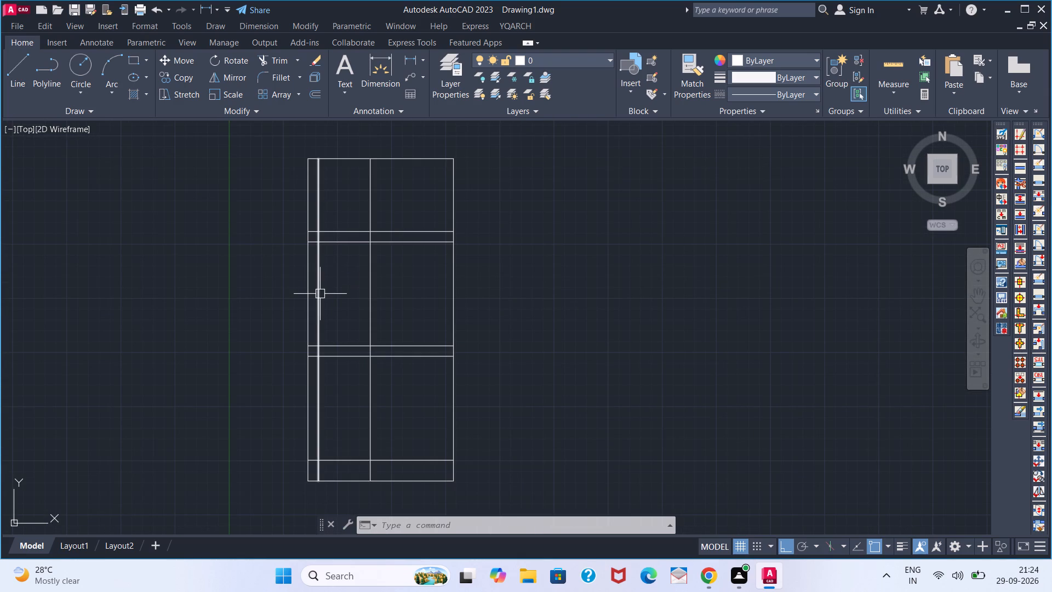
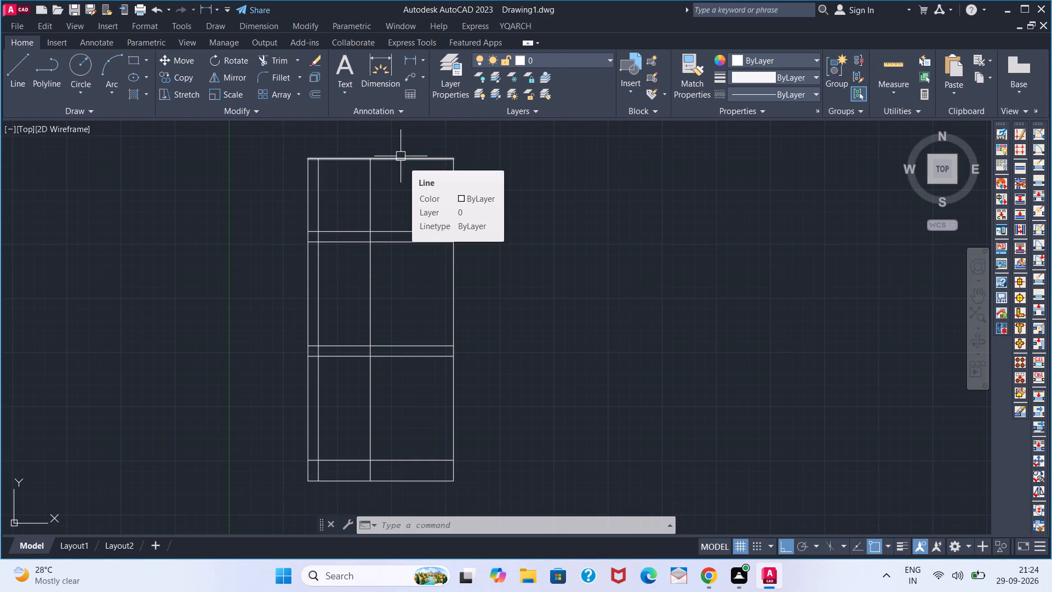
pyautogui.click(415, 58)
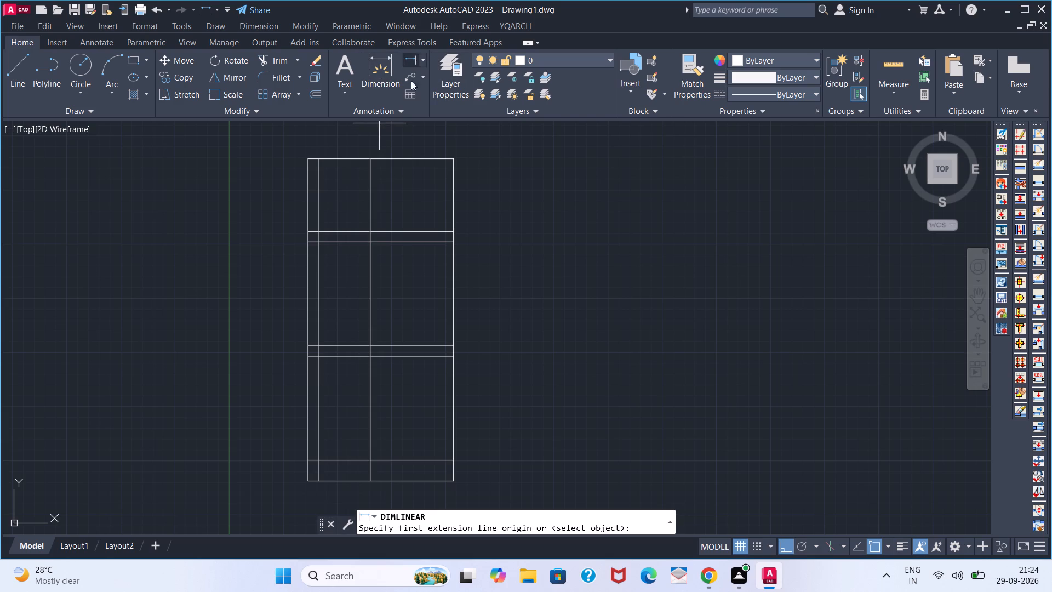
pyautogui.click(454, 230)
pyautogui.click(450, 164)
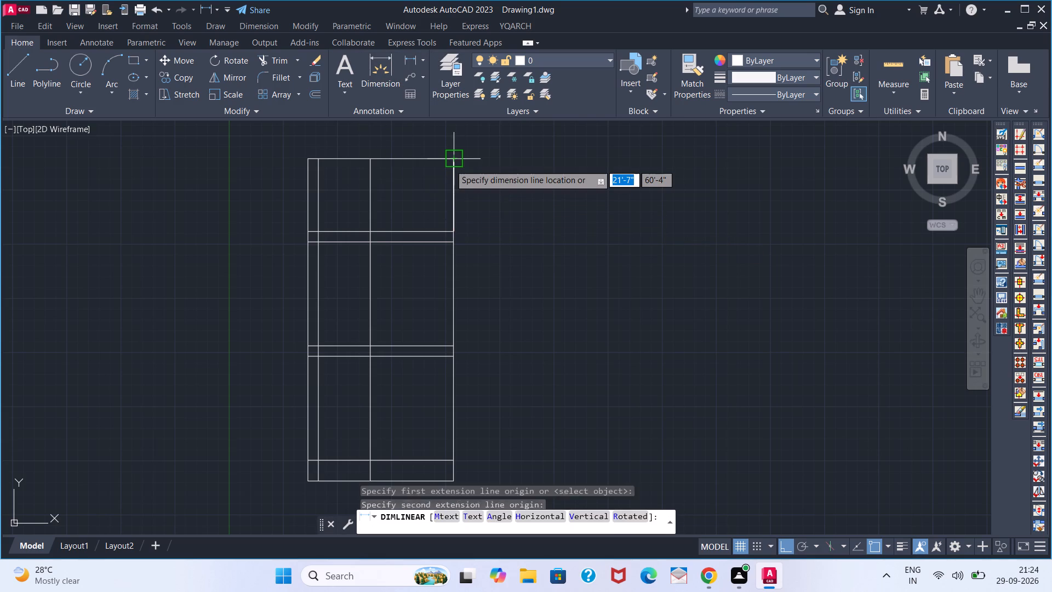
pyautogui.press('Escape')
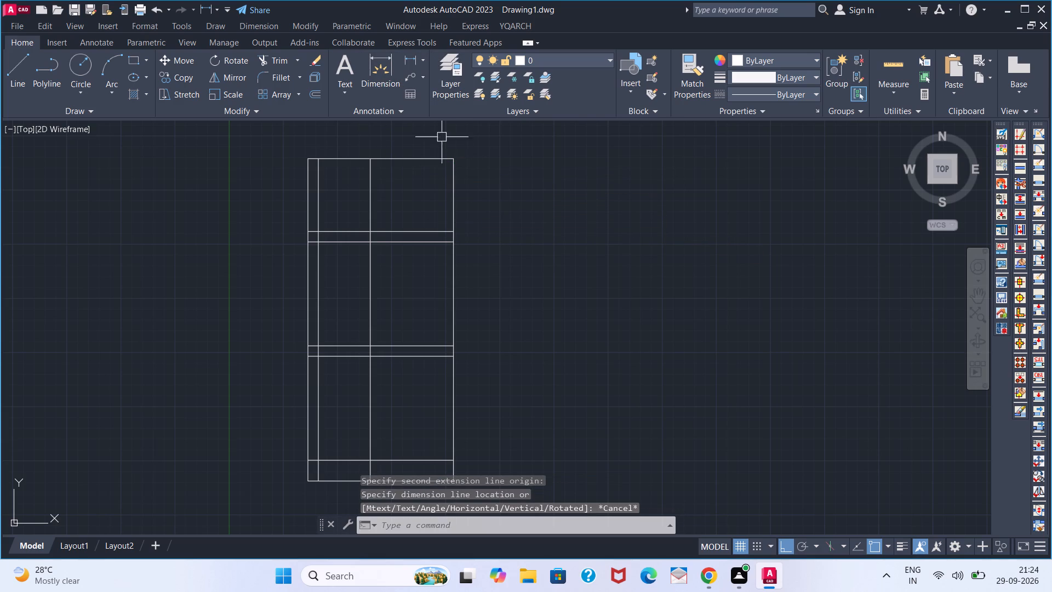
# Modify the Standard dimension style's primary units to Engineering format with 0'-0" precision.
pyautogui.click(371, 112)
pyautogui.click(339, 144)
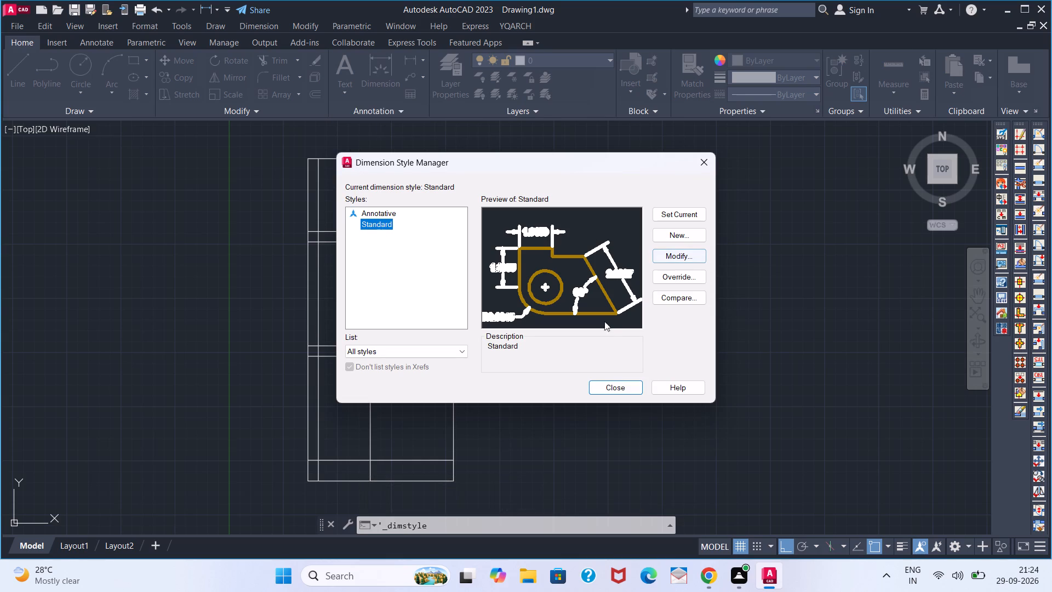
pyautogui.click(420, 356)
pyautogui.click(418, 356)
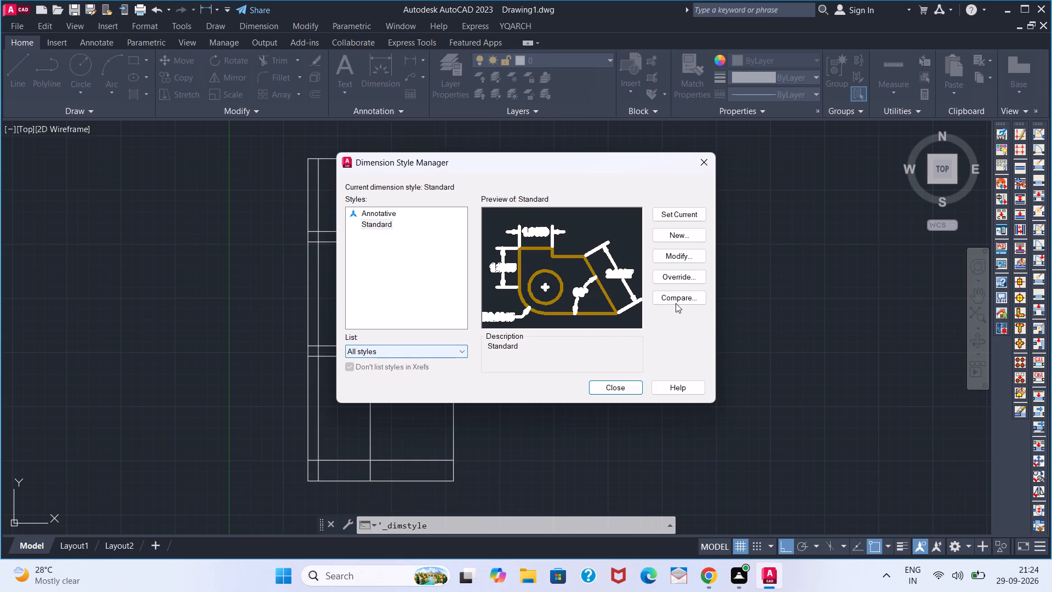
pyautogui.click(689, 250)
pyautogui.click(676, 256)
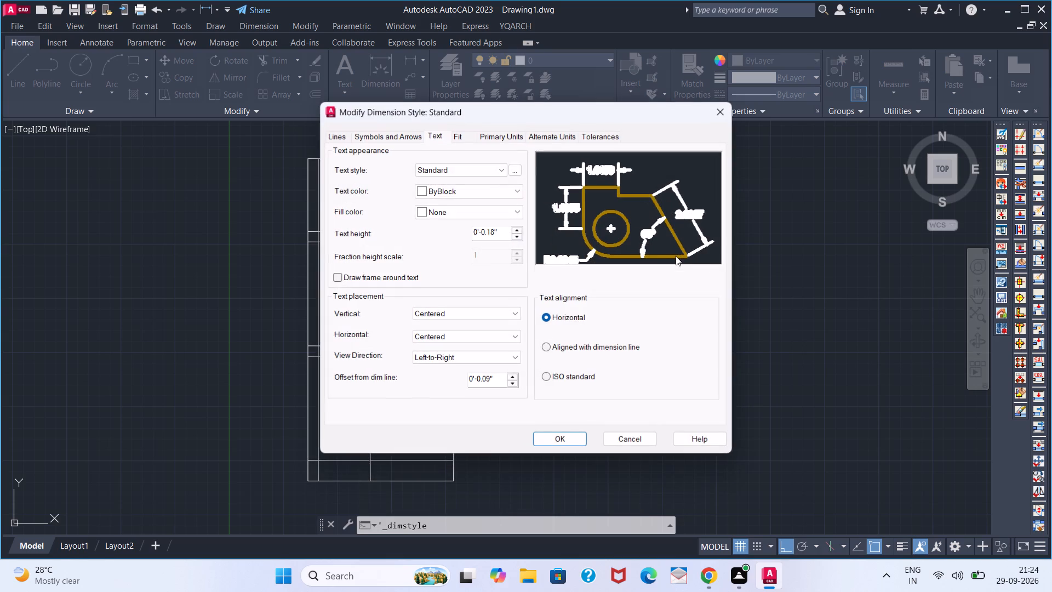
pyautogui.click(498, 144)
pyautogui.click(498, 140)
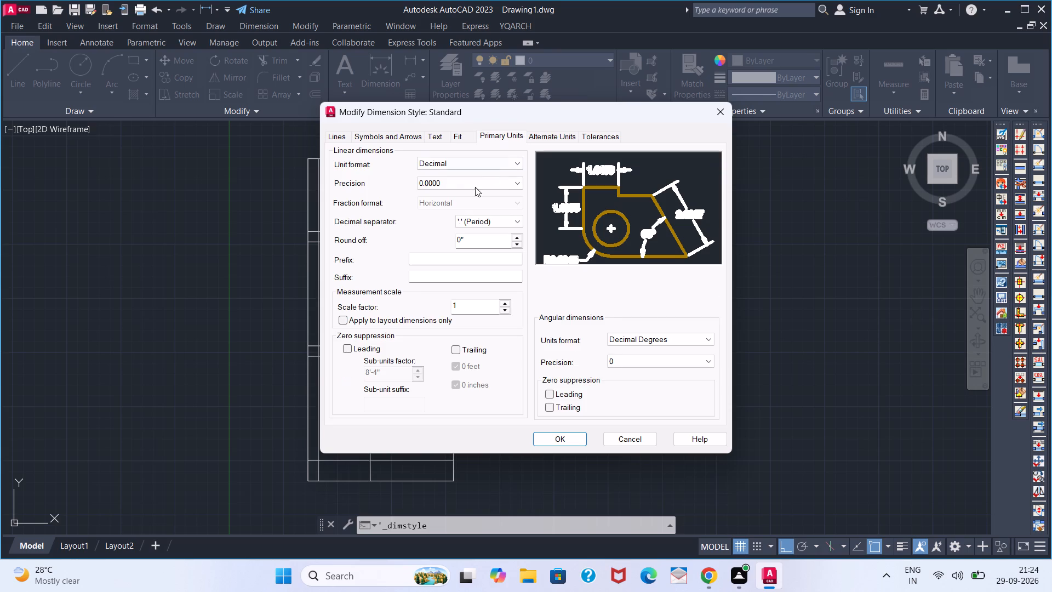
pyautogui.click(479, 166)
pyautogui.click(465, 192)
pyautogui.click(466, 185)
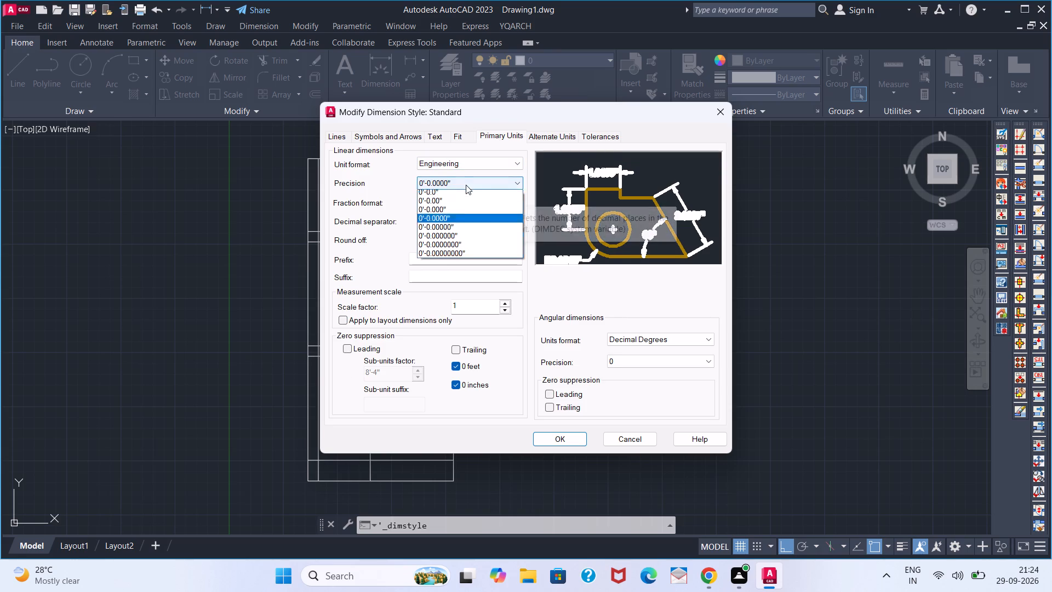
pyautogui.click(470, 195)
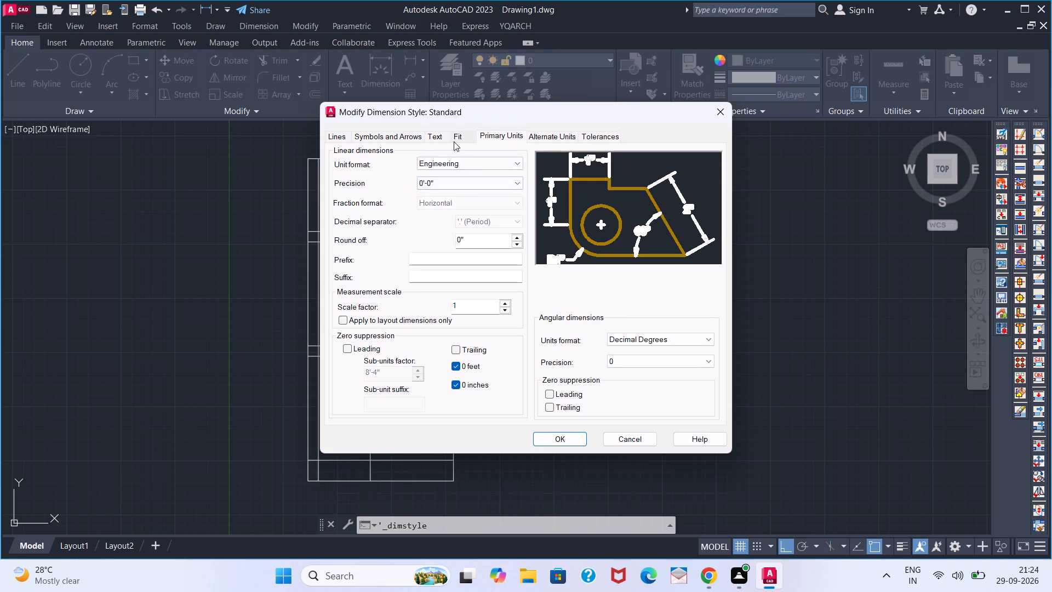
# Set the Standard dimension style's text height to 10, make the style current and close the style manager.
pyautogui.click(438, 141)
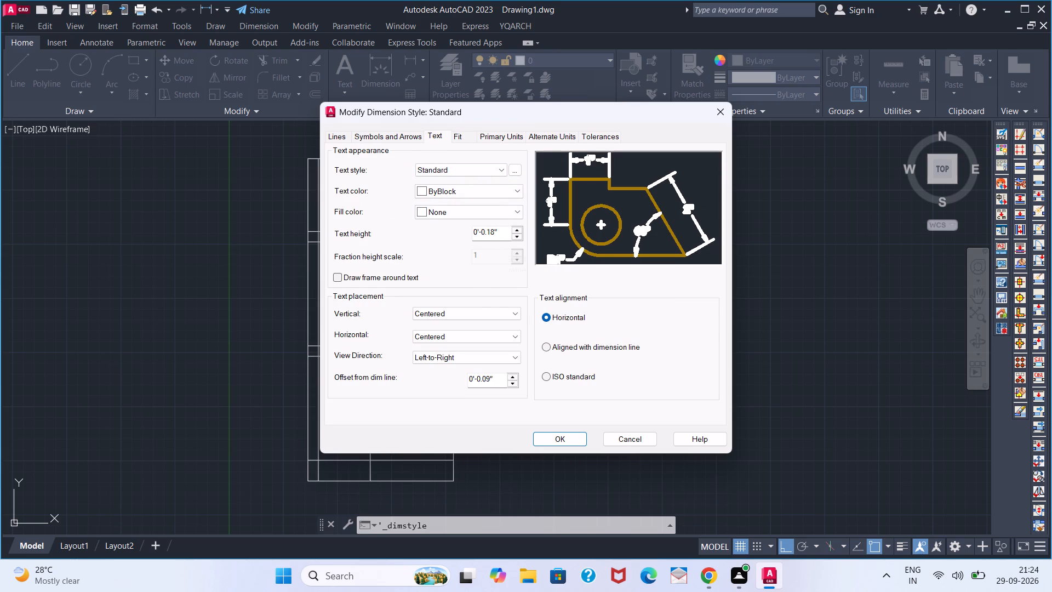
pyautogui.moveTo(499, 230); pyautogui.dragTo(418, 226)
pyautogui.press('1')
pyautogui.press('0')
pyautogui.press('Return')
pyautogui.click(576, 437)
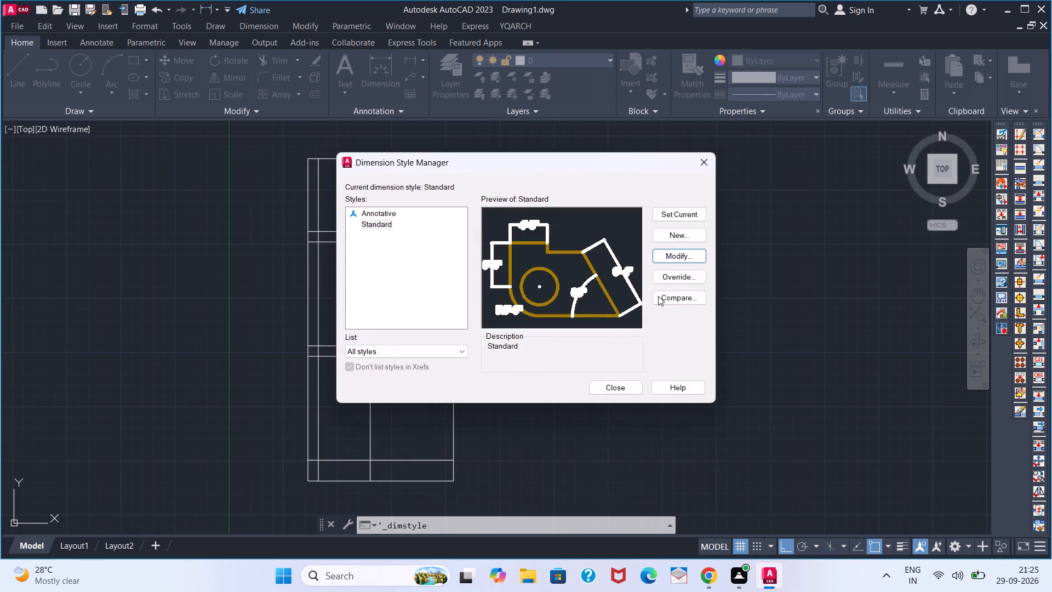
pyautogui.click(680, 209)
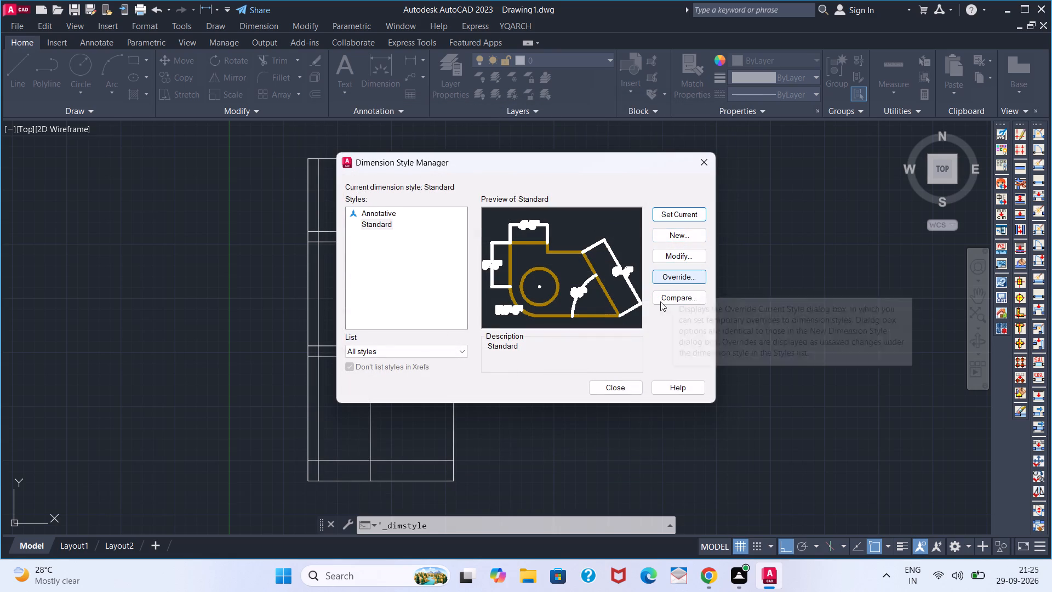
pyautogui.click(618, 389)
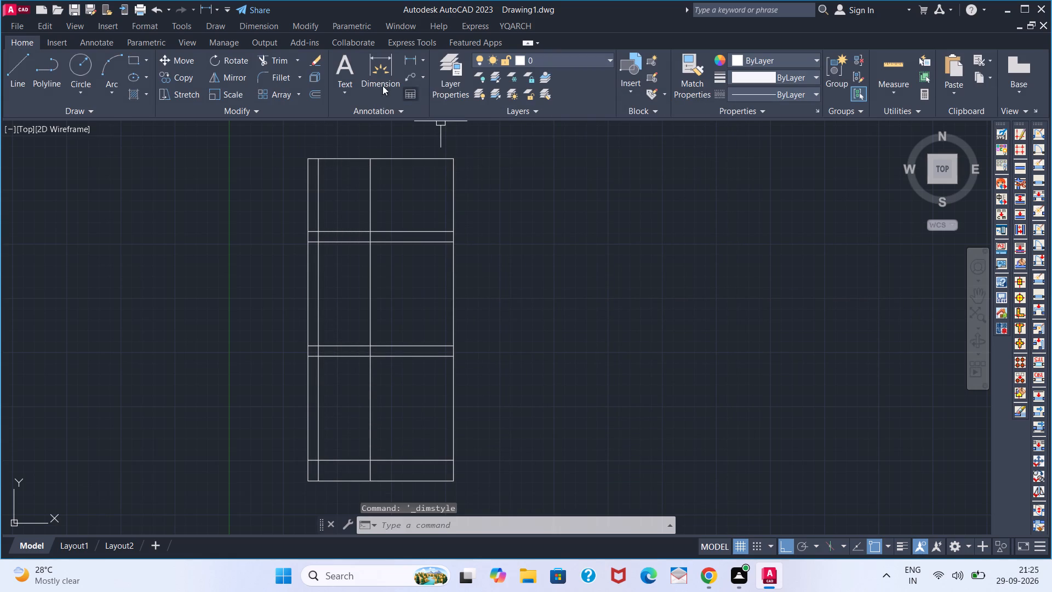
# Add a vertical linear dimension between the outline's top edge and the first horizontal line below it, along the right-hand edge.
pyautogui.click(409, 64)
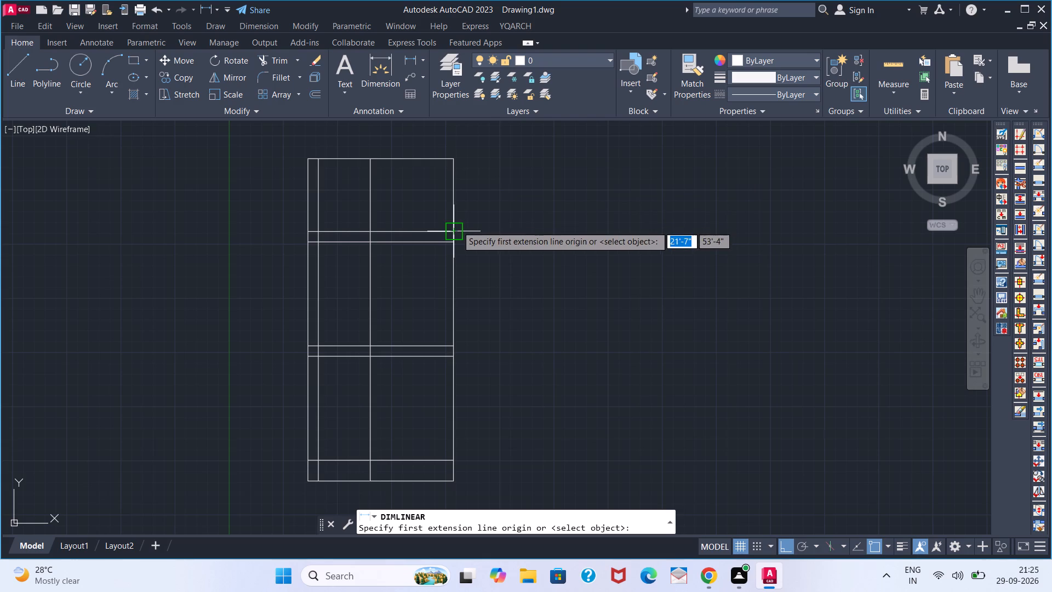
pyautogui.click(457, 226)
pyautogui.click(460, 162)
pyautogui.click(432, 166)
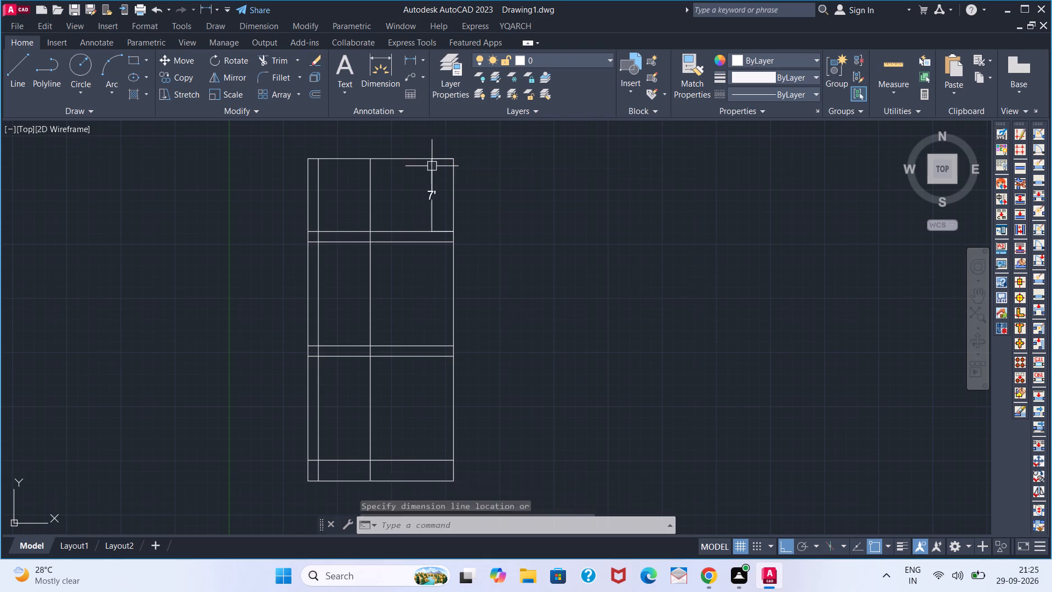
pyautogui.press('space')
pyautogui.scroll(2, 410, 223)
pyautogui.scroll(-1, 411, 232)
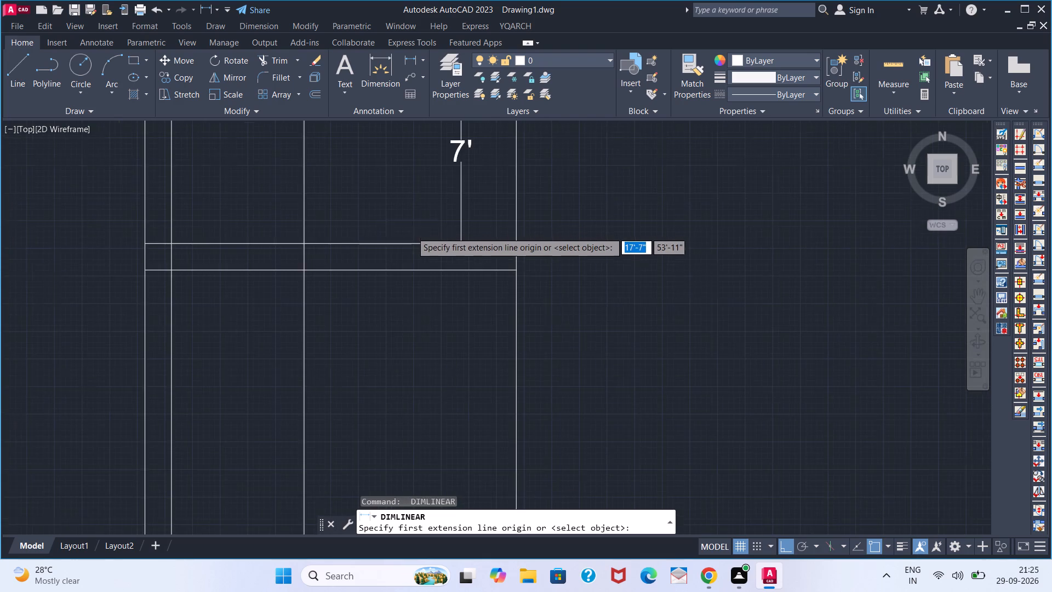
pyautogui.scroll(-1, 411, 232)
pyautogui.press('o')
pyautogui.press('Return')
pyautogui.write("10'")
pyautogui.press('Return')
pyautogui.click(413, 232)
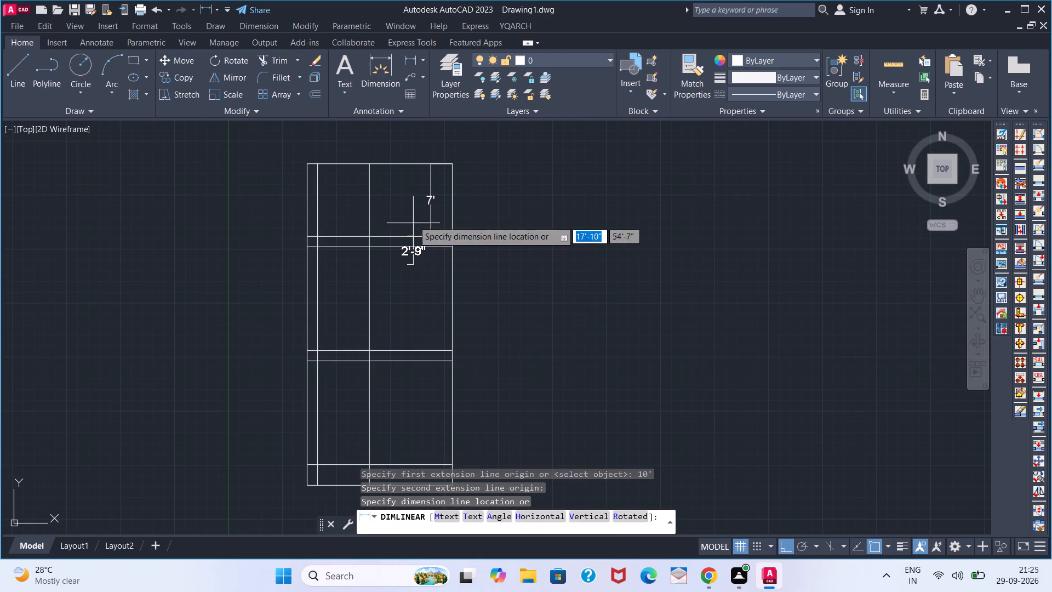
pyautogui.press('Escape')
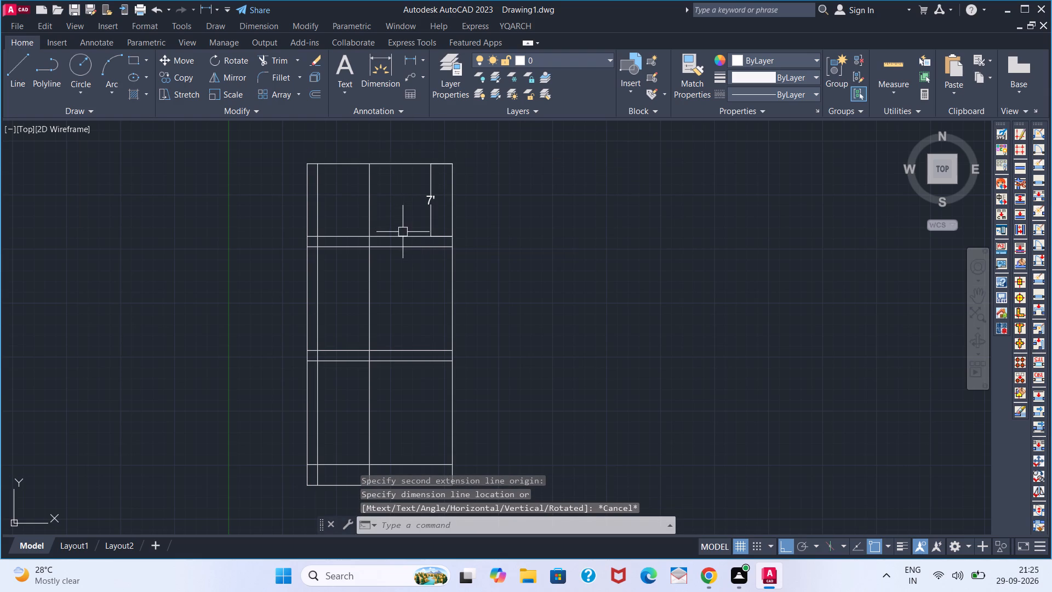
# Offset the first horizontal line below the top edge 10' upward, above the current outline.
pyautogui.press('o')
pyautogui.press('Return')
pyautogui.press('1')
pyautogui.write("0'")
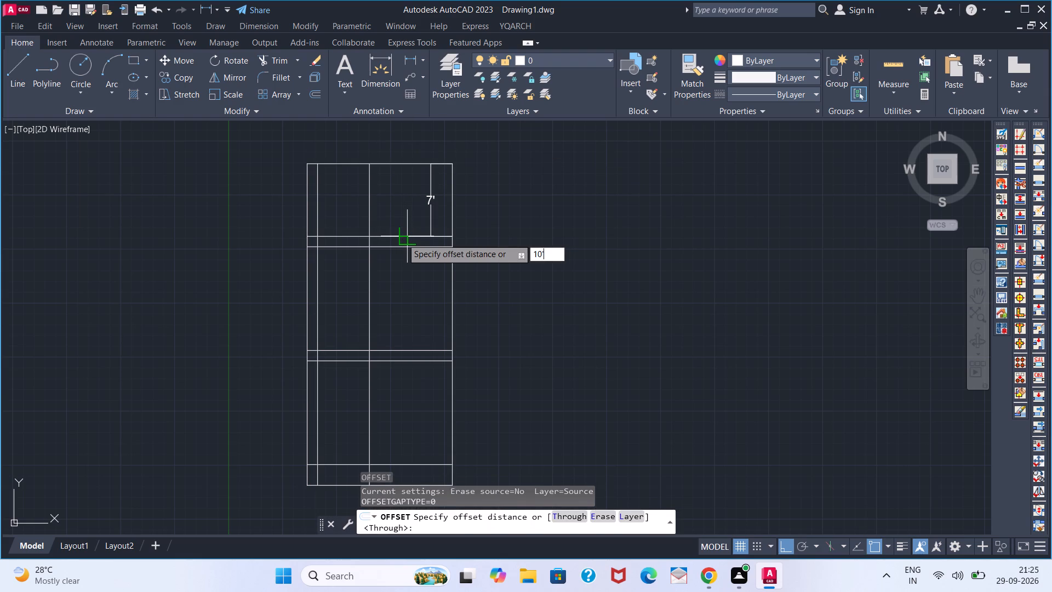
pyautogui.press('Return')
pyautogui.click(402, 238)
pyautogui.click(405, 109)
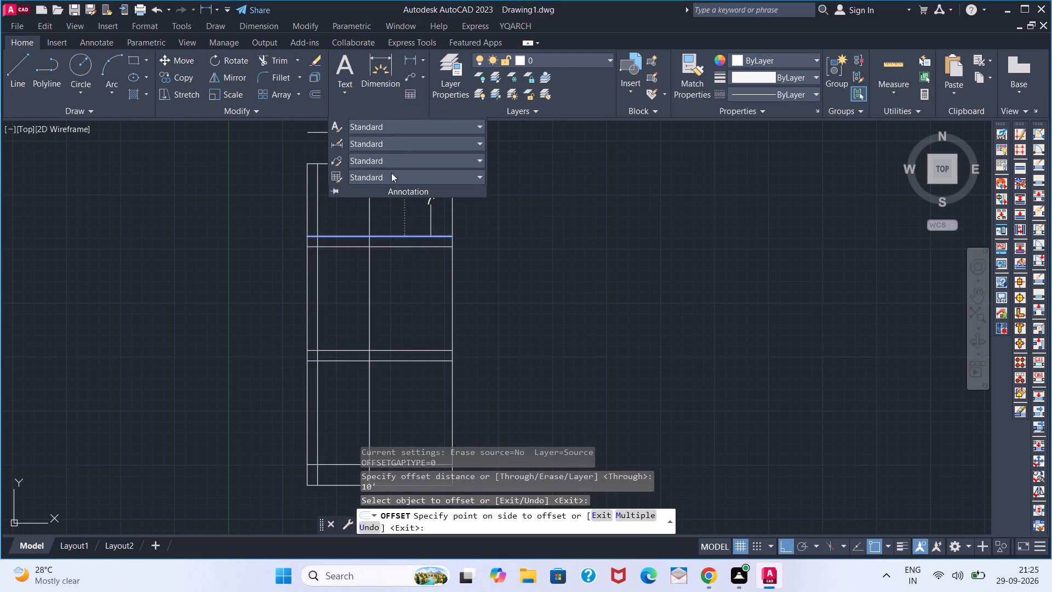
pyautogui.press('space')
pyautogui.press('Escape')
pyautogui.press('Escape')
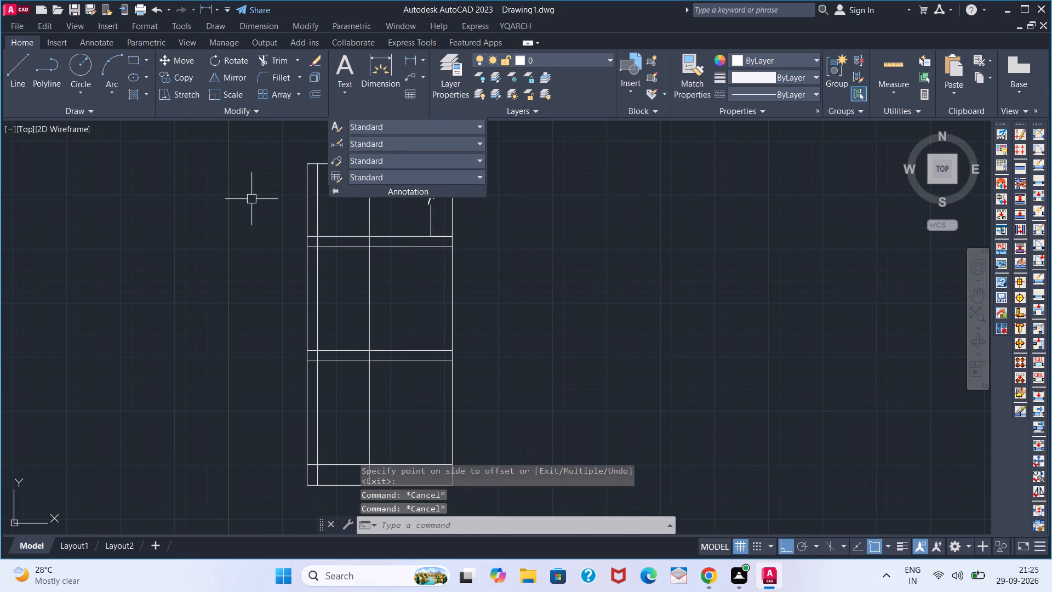
pyautogui.click(251, 199)
pyautogui.press('Escape')
pyautogui.press('space')
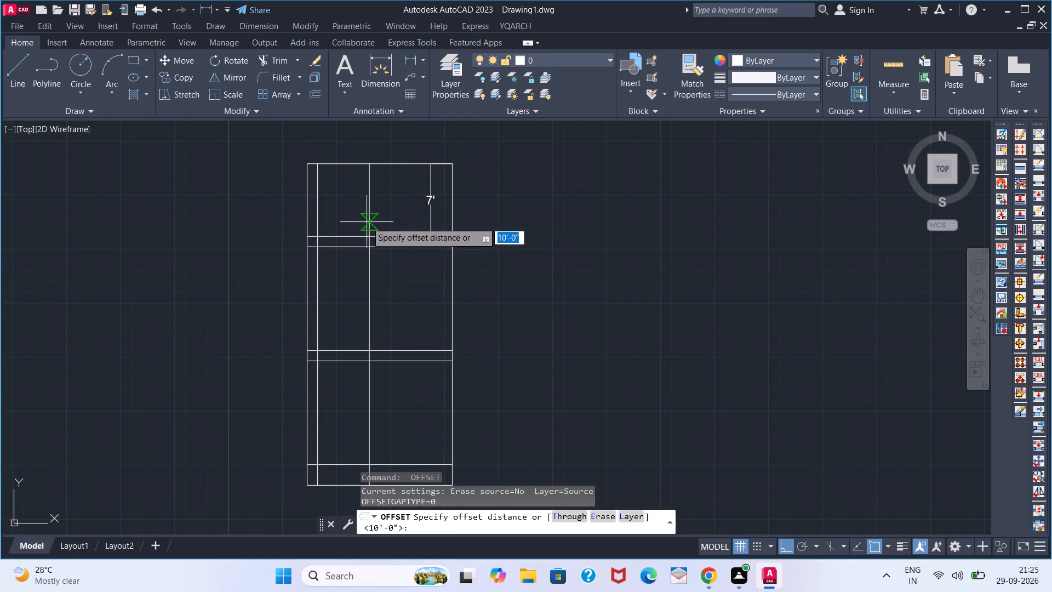
pyautogui.press('space')
pyautogui.click(384, 239)
pyautogui.click(393, 184)
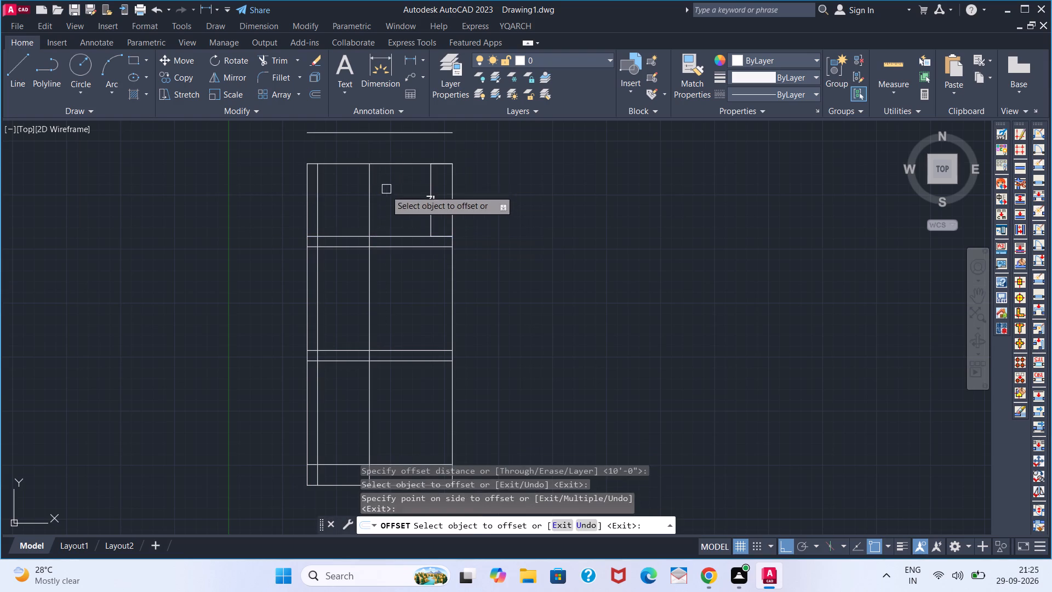
pyautogui.press('space')
# Extend all four vertical lines up to the new horizontal line above the outline.
pyautogui.write('EX')
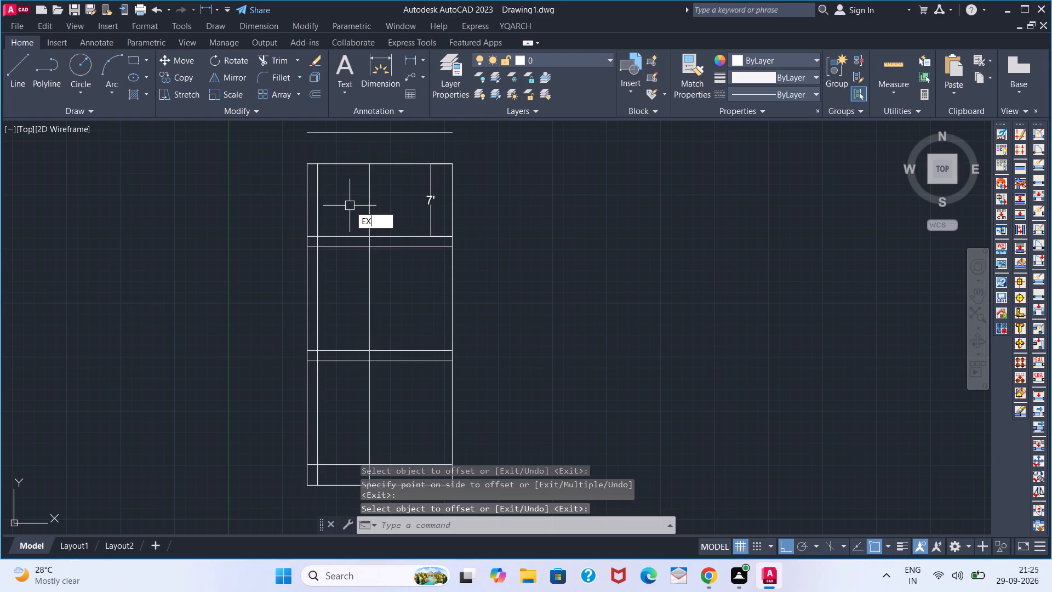
pyautogui.press('space')
pyautogui.scroll(-2, 353, 191)
pyautogui.moveTo(356, 192); pyautogui.dragTo(351, 245, button='middle')
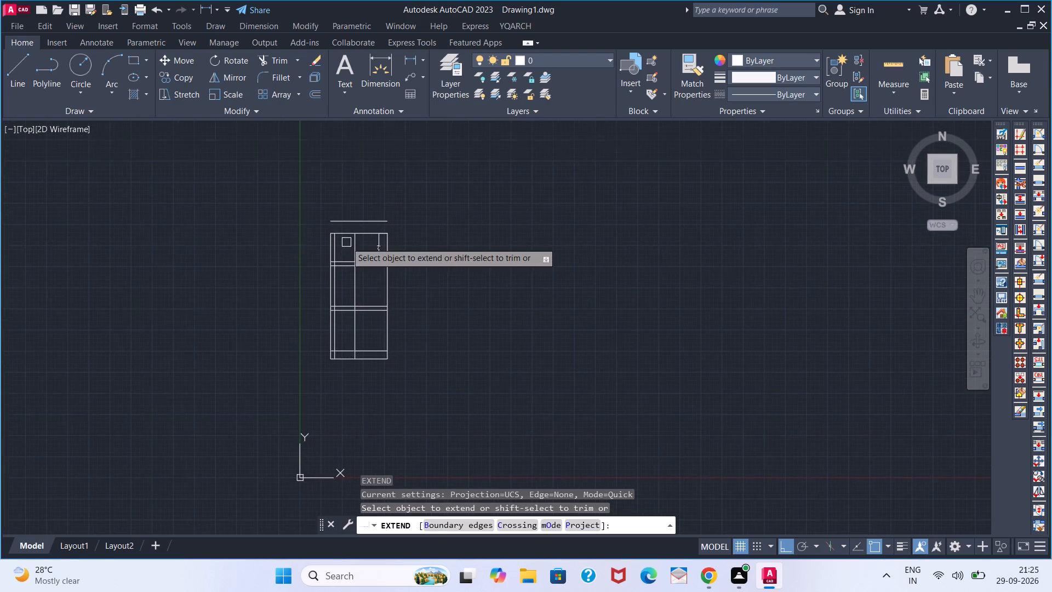
pyautogui.scroll(2, 337, 241)
pyautogui.click(331, 240)
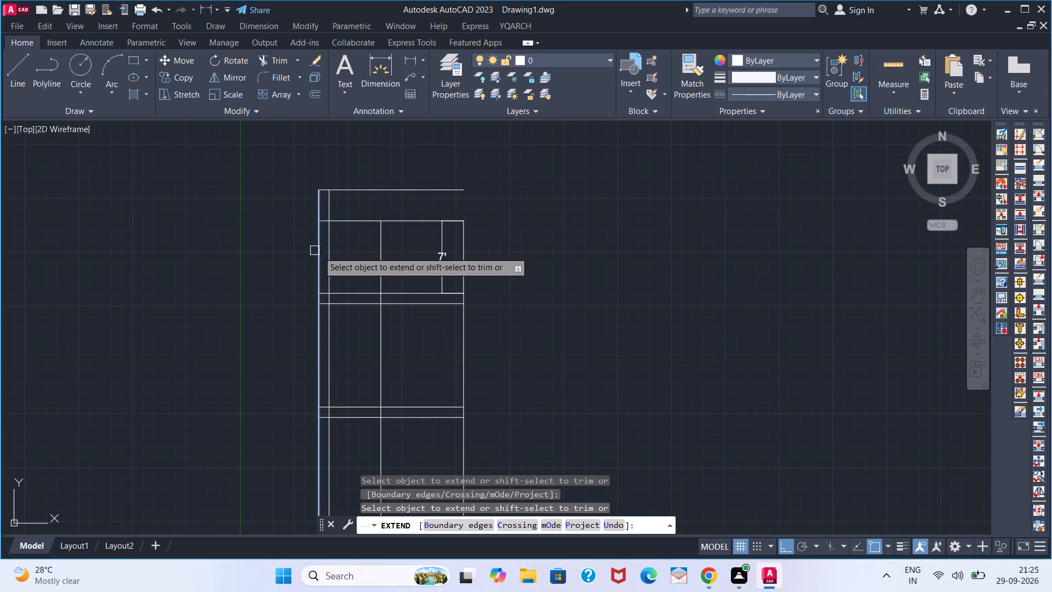
pyautogui.click(319, 252)
pyautogui.click(382, 268)
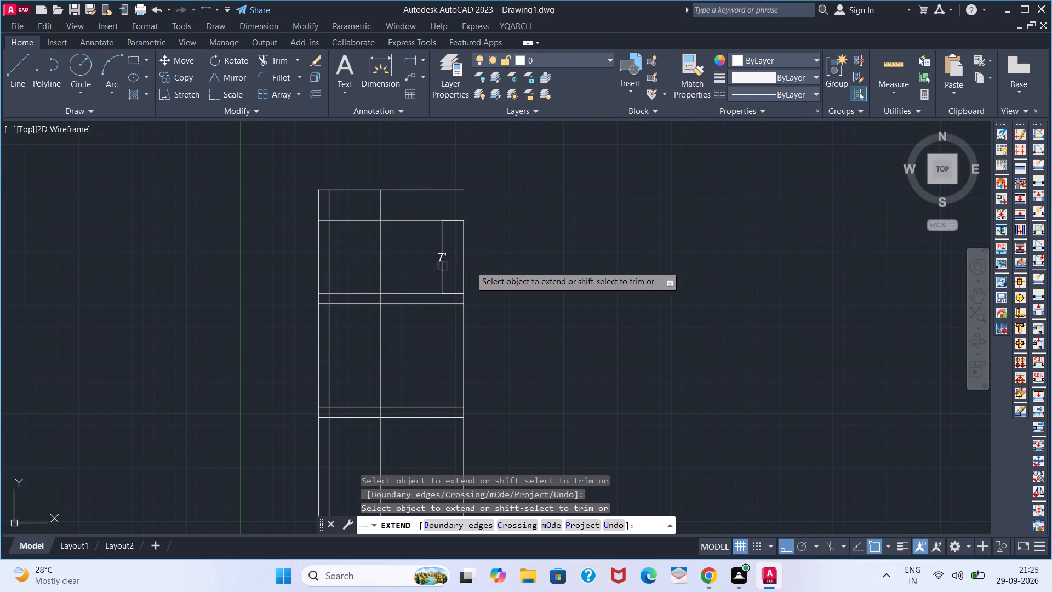
pyautogui.click(467, 264)
pyautogui.press('space')
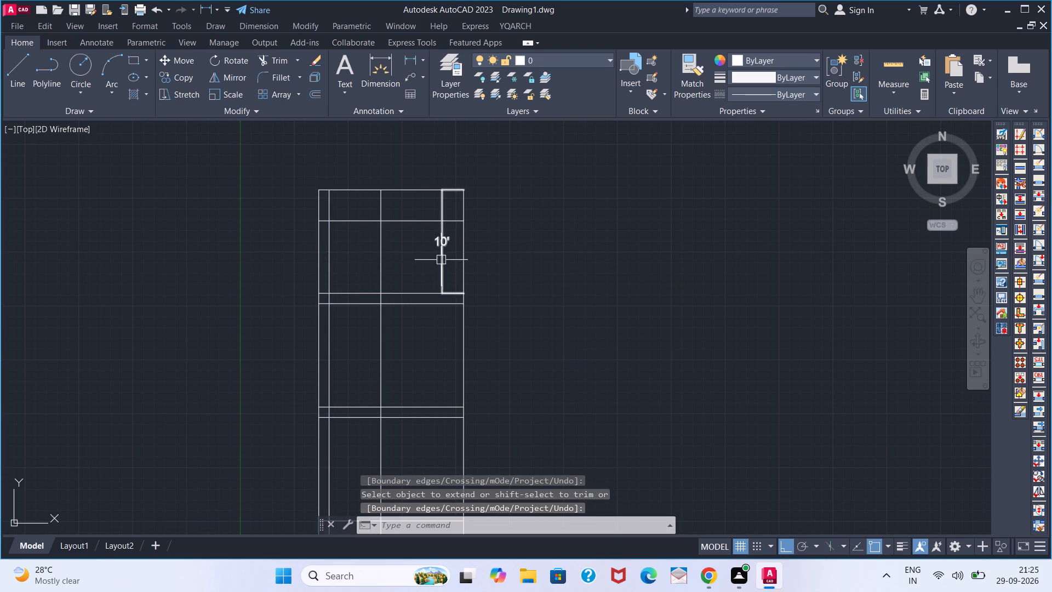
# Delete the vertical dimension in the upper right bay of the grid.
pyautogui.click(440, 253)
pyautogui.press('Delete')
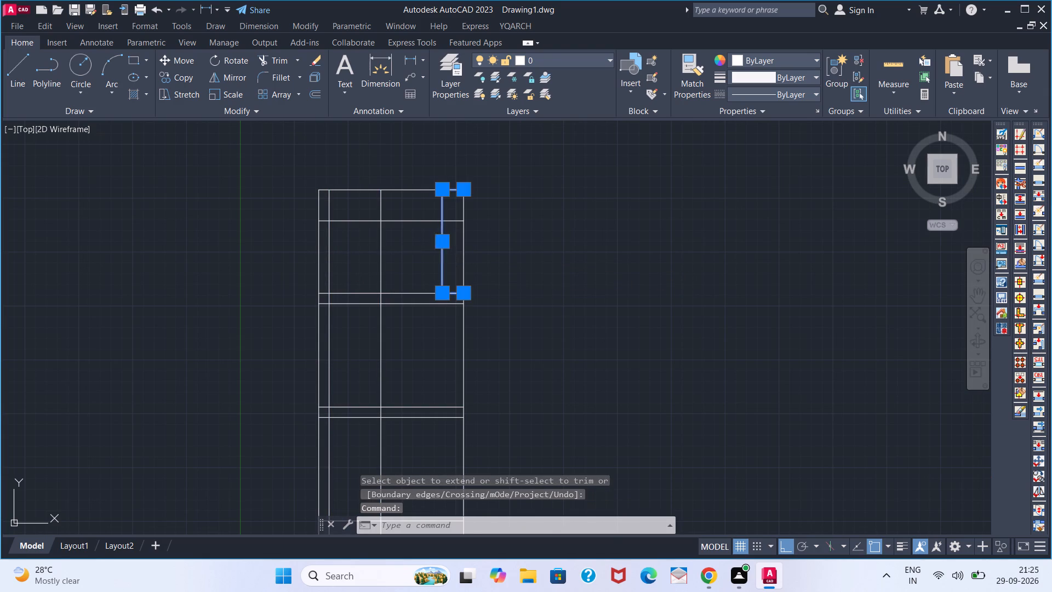
# Delete the old top edge line that now crosses the uppermost bays below the new top line.
pyautogui.click(421, 218)
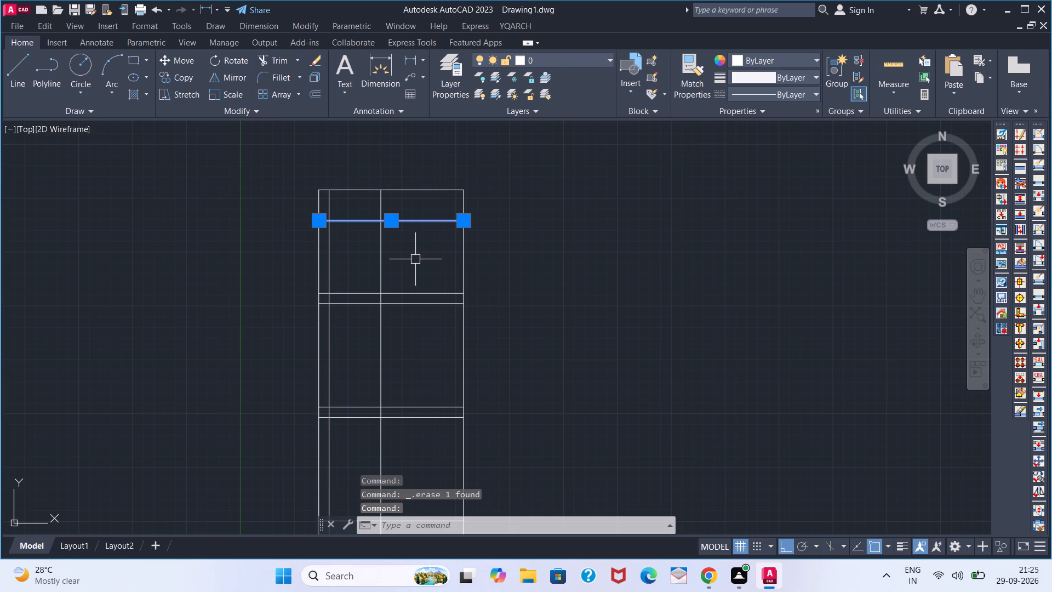
pyautogui.press('Delete')
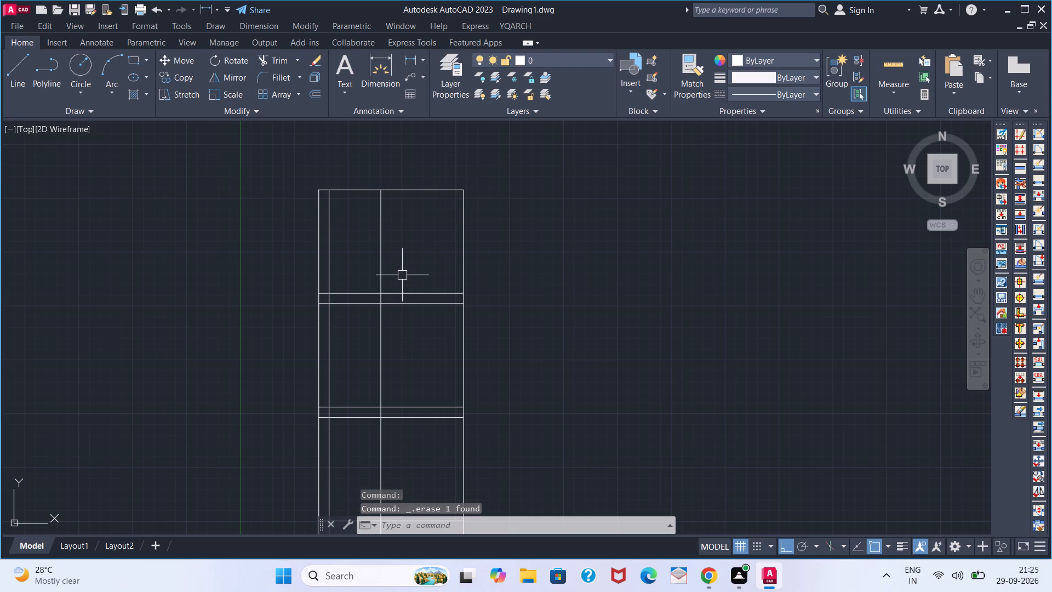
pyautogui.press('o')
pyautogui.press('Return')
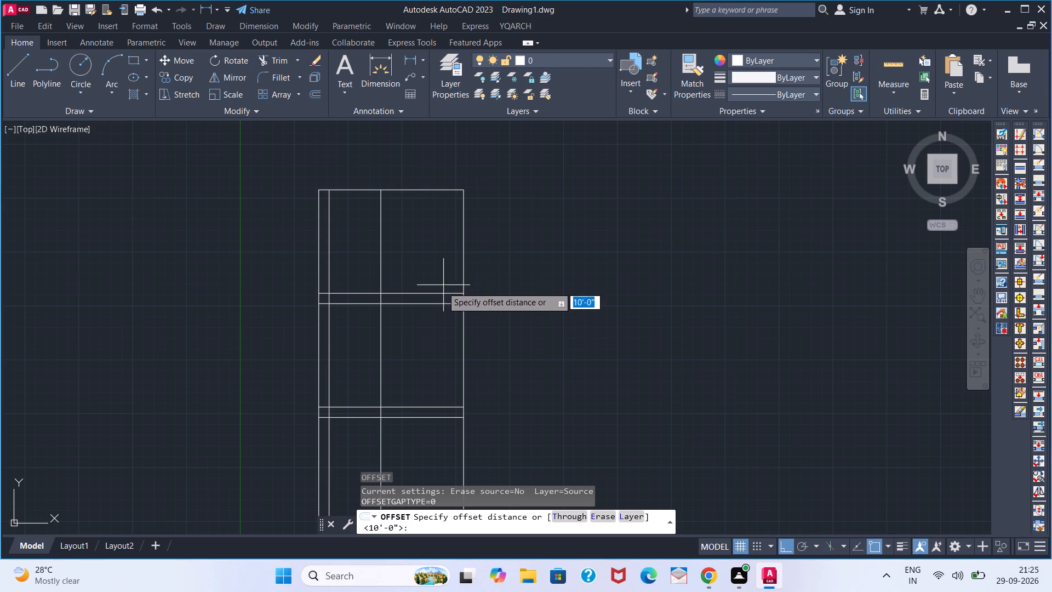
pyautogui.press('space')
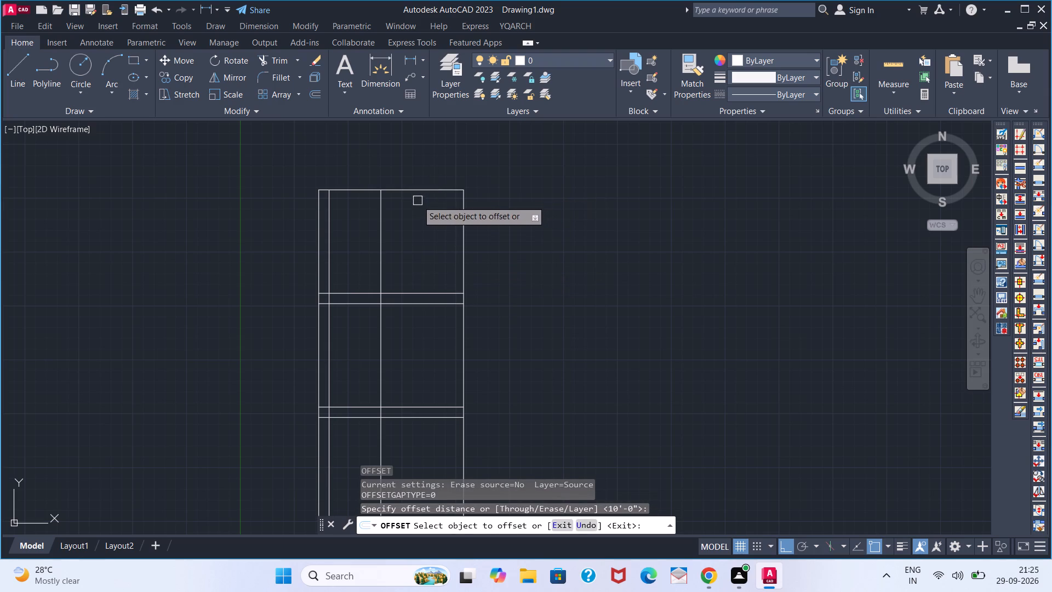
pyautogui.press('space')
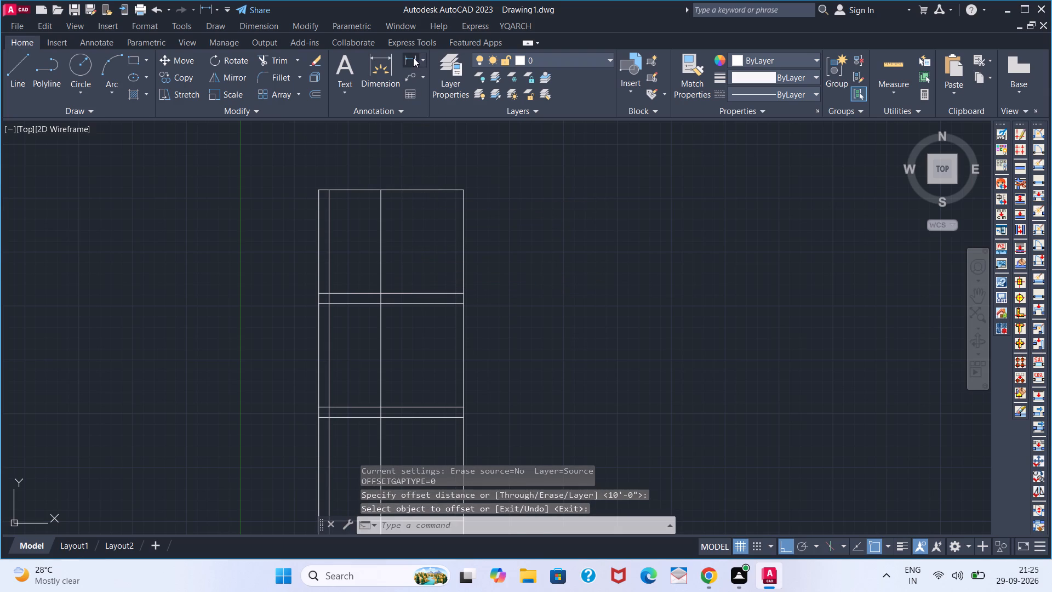
# Measure the height of the right-hand bay between the two upper pairs of horizontal lines with a trial linear dimension.
pyautogui.click(413, 58)
pyautogui.click(468, 309)
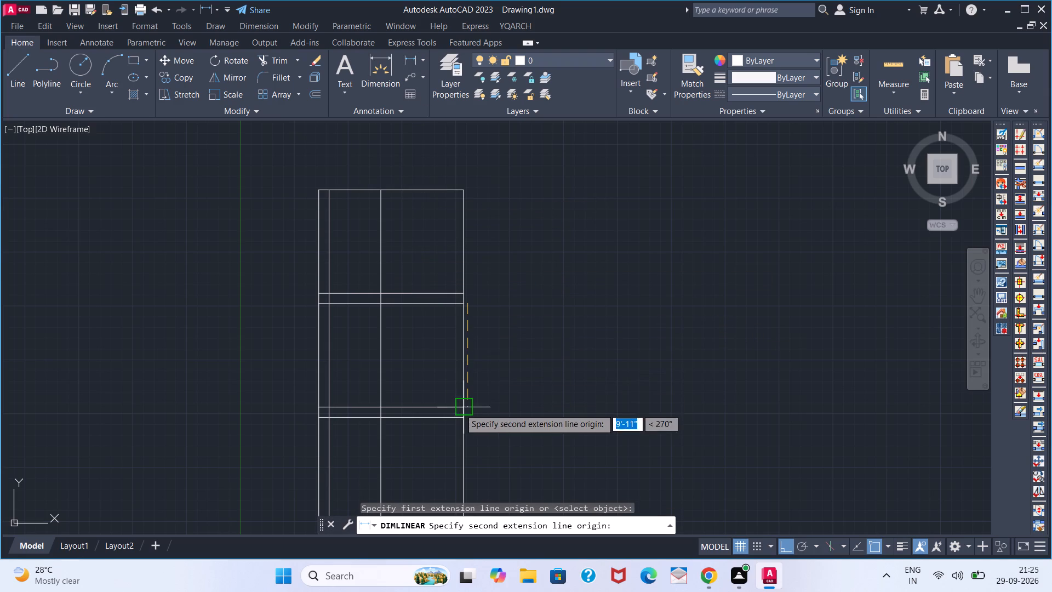
pyautogui.click(460, 409)
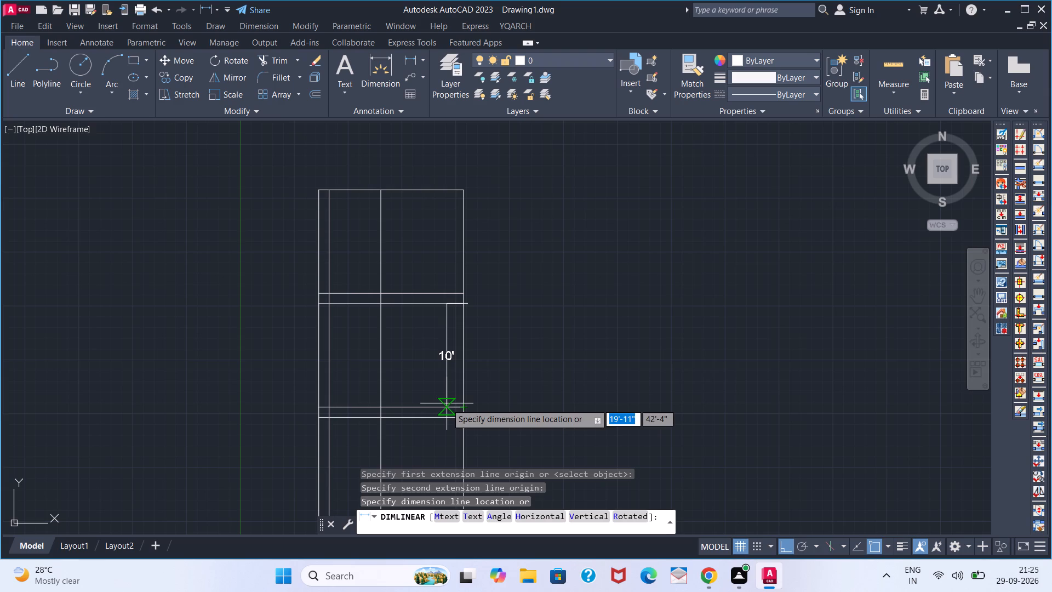
pyautogui.press('Escape')
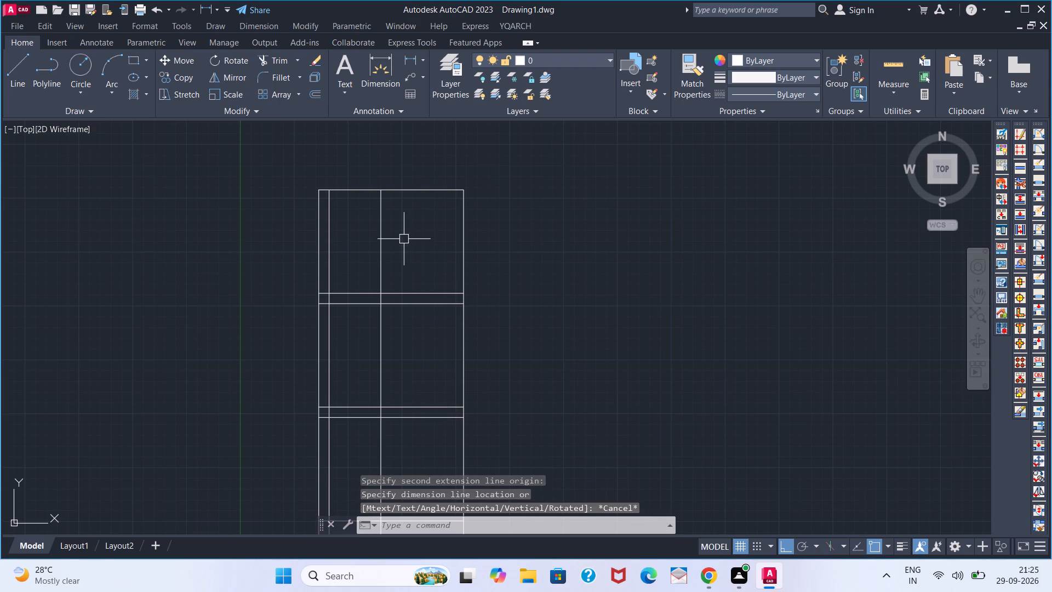
# Offset the top edge line of the grid 1' upward.
pyautogui.press('o')
pyautogui.press('Return')
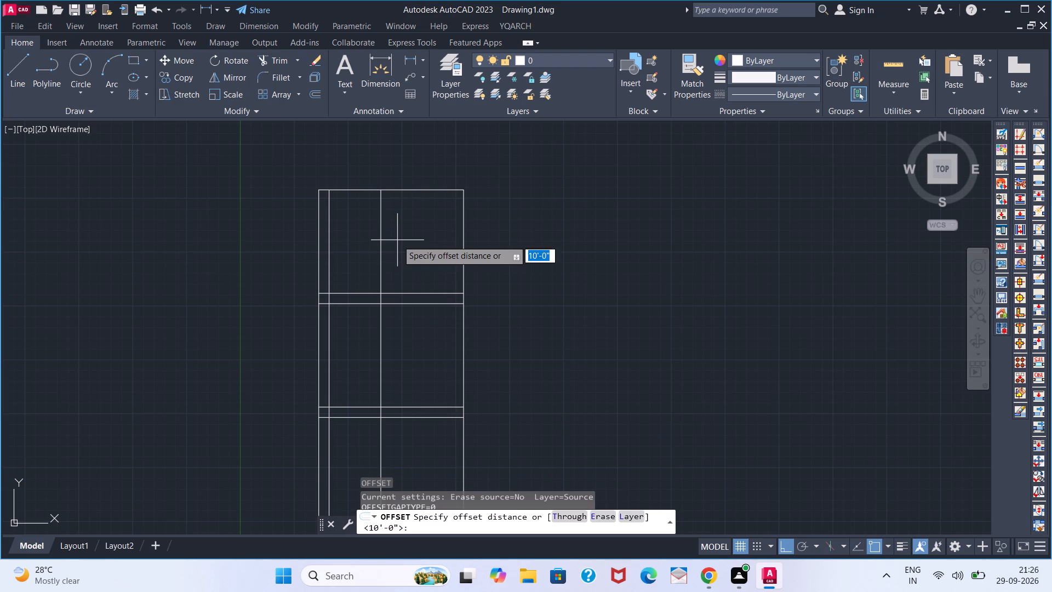
pyautogui.press('1')
pyautogui.press("'")
pyautogui.press('Return')
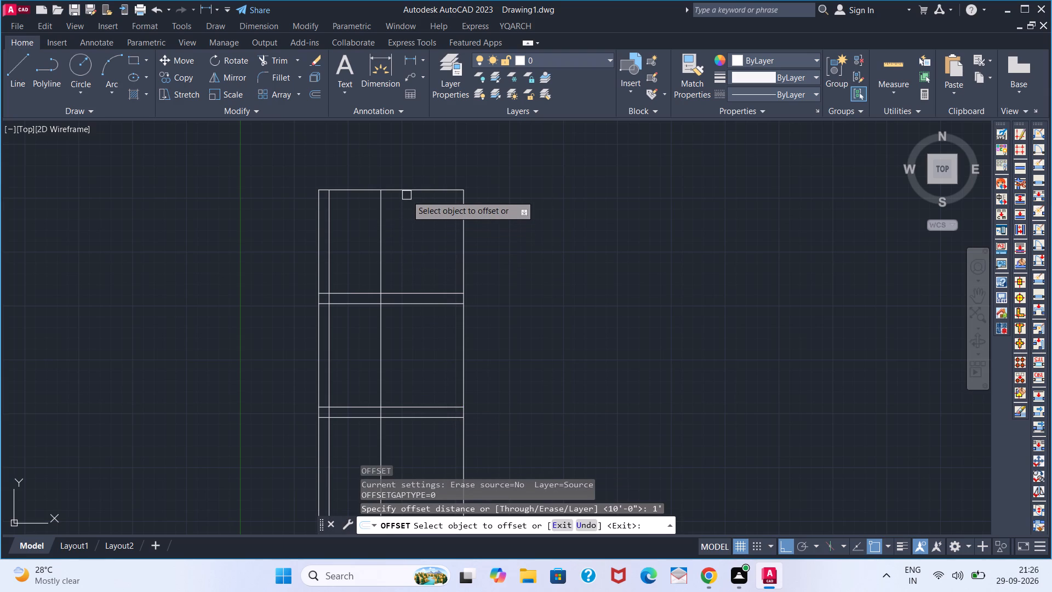
pyautogui.click(407, 192)
pyautogui.click(416, 164)
pyautogui.press('space')
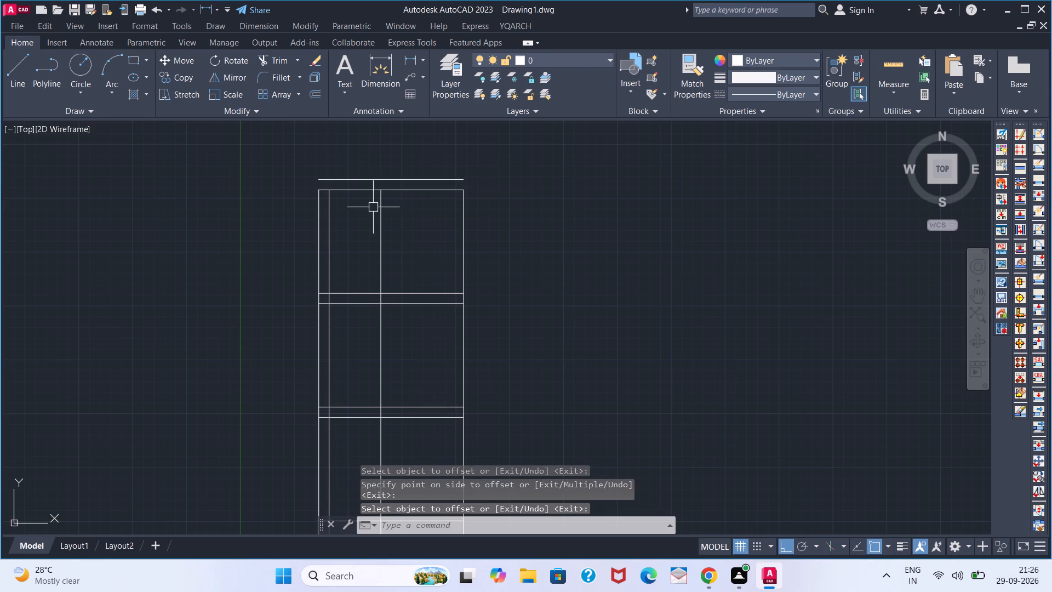
# Extend all four vertical lines up to the new line 1' above the old top edge.
pyautogui.write('EX')
pyautogui.press('space')
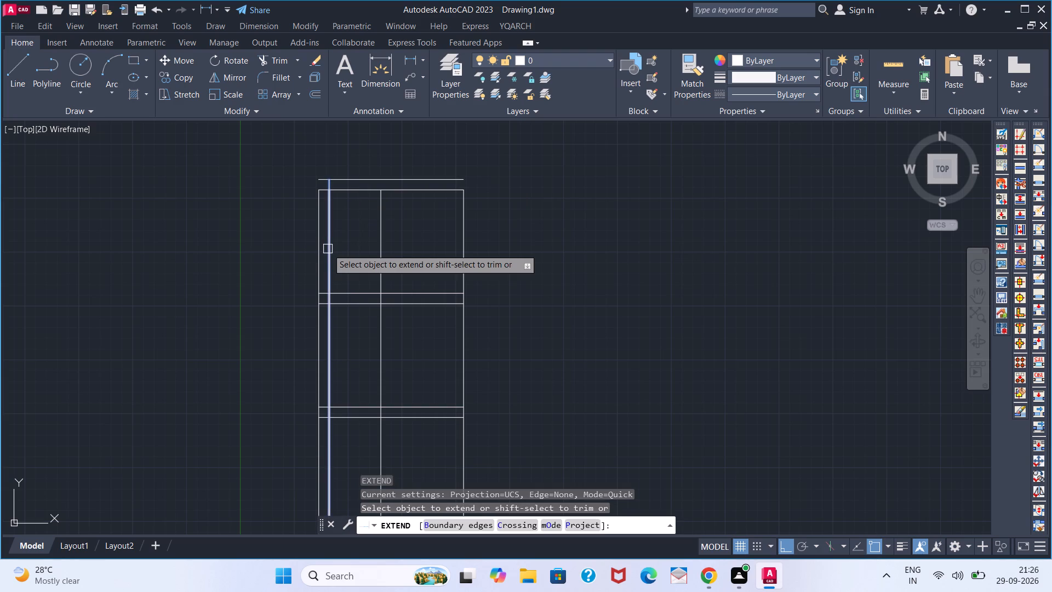
pyautogui.click(330, 243)
pyautogui.click(320, 246)
pyautogui.click(384, 247)
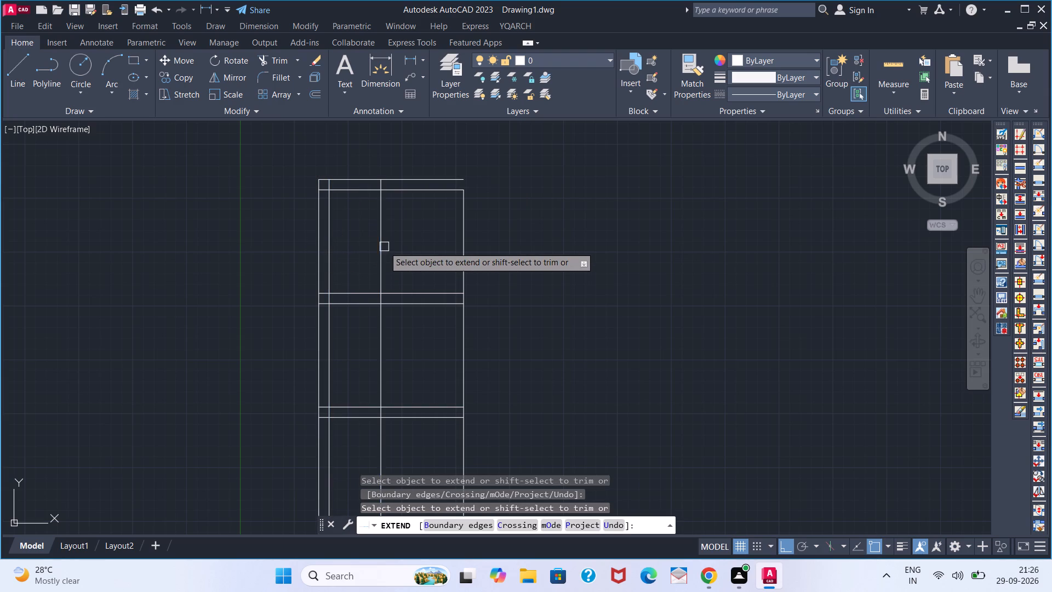
pyautogui.click(464, 246)
pyautogui.press('space')
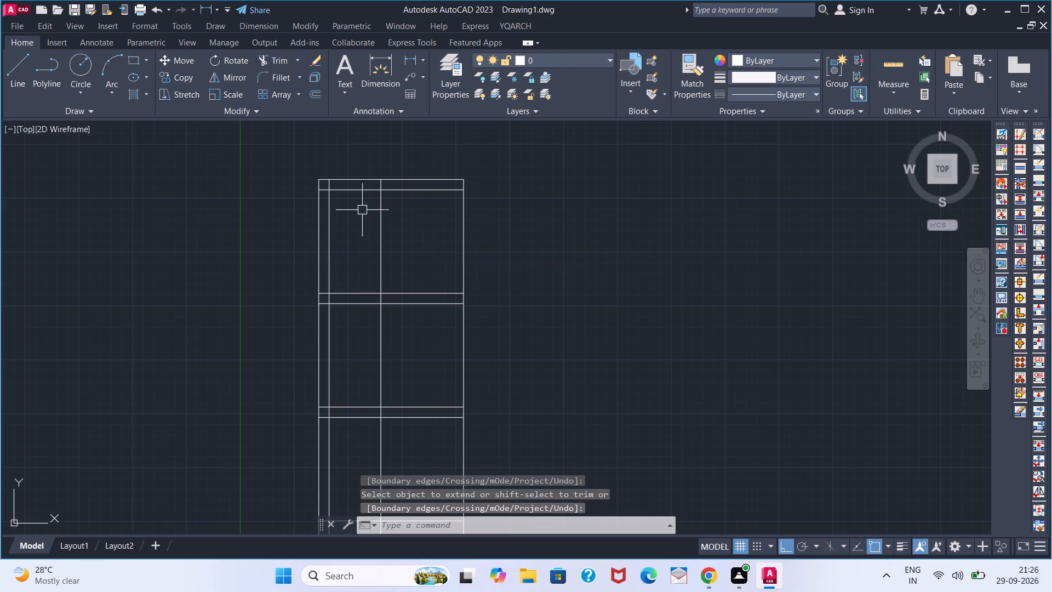
# Offset the grid's uppermost horizontal line 3' upward.
pyautogui.scroll(1, 363, 177)
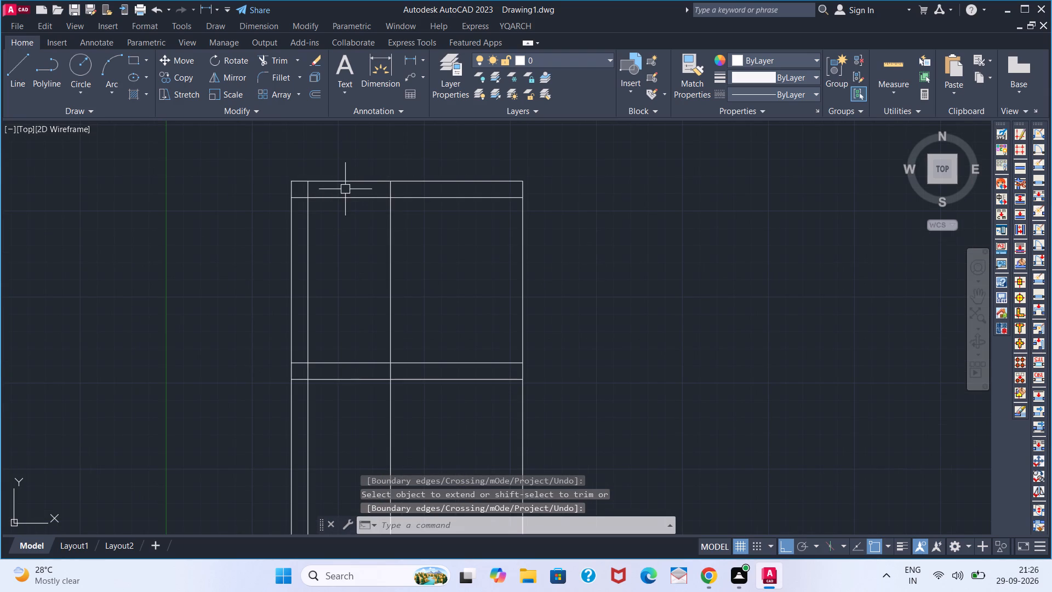
pyautogui.press('o')
pyautogui.press('Return')
pyautogui.press('3')
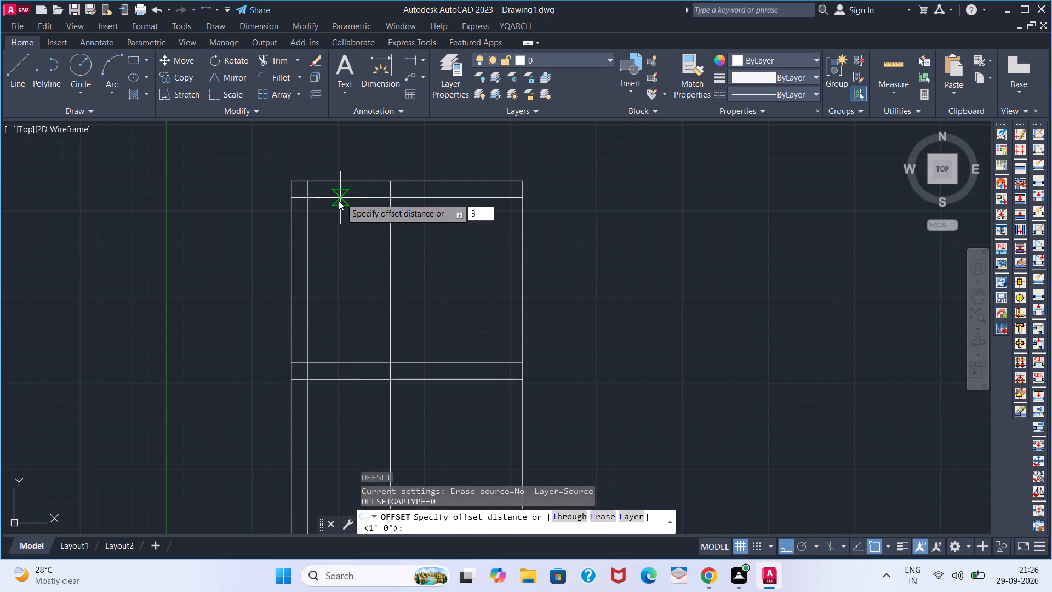
pyautogui.press("'")
pyautogui.press('Return')
pyautogui.click(345, 183)
pyautogui.click(353, 149)
pyautogui.scroll(-2, 349, 169)
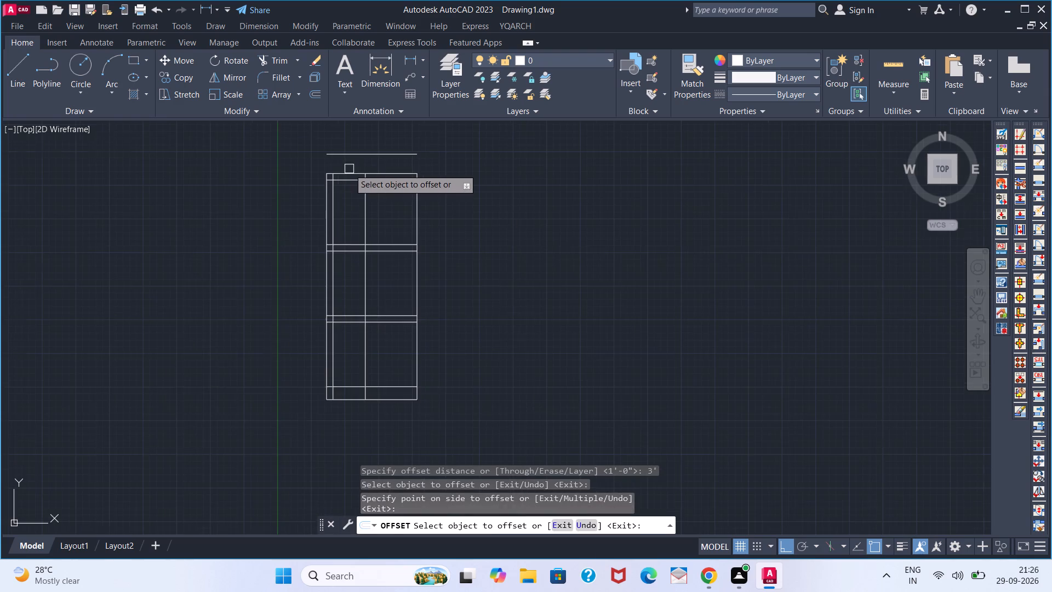
pyautogui.moveTo(349, 171); pyautogui.dragTo(346, 239, button='middle')
pyautogui.scroll(2, 358, 216)
pyautogui.press('space')
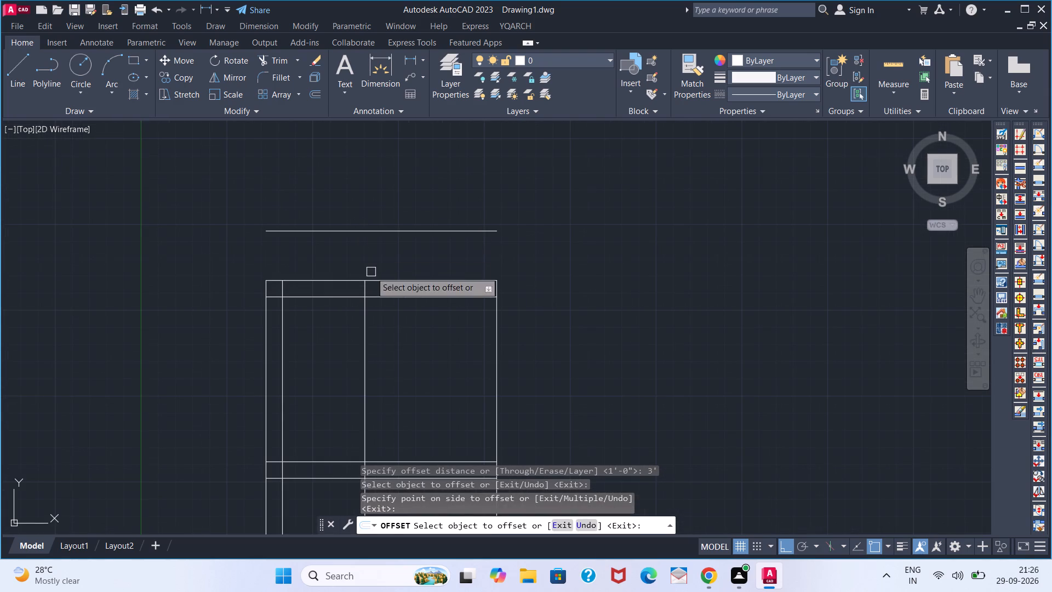
# Extend the three left vertical lines up to the new horizontal line, leaving the right edge line as it is.
pyautogui.write('EC')
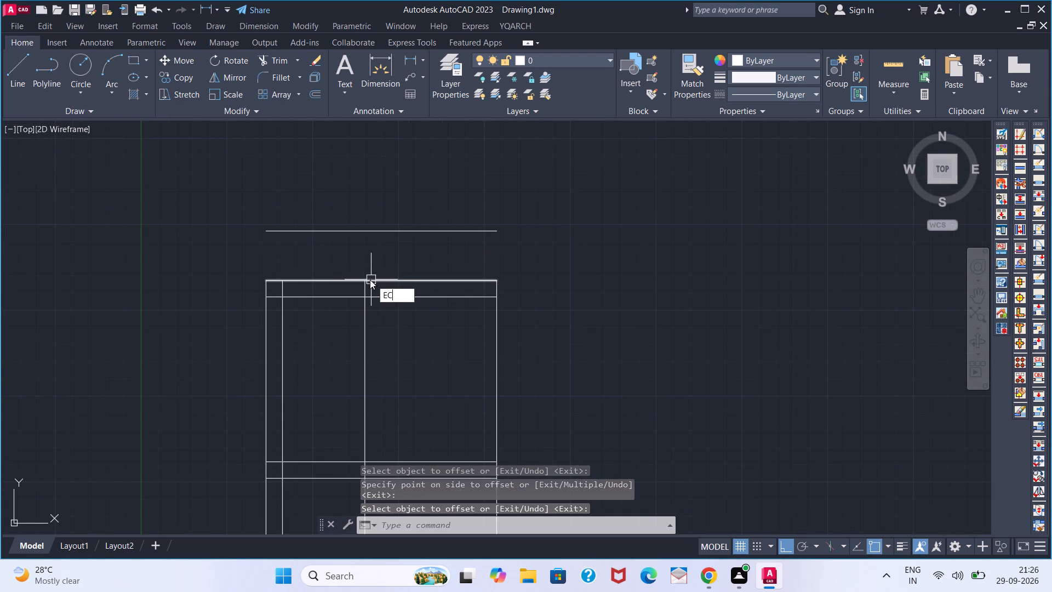
pyautogui.press('BackSpace')
pyautogui.press('BackSpace')
pyautogui.press('x')
pyautogui.press('space')
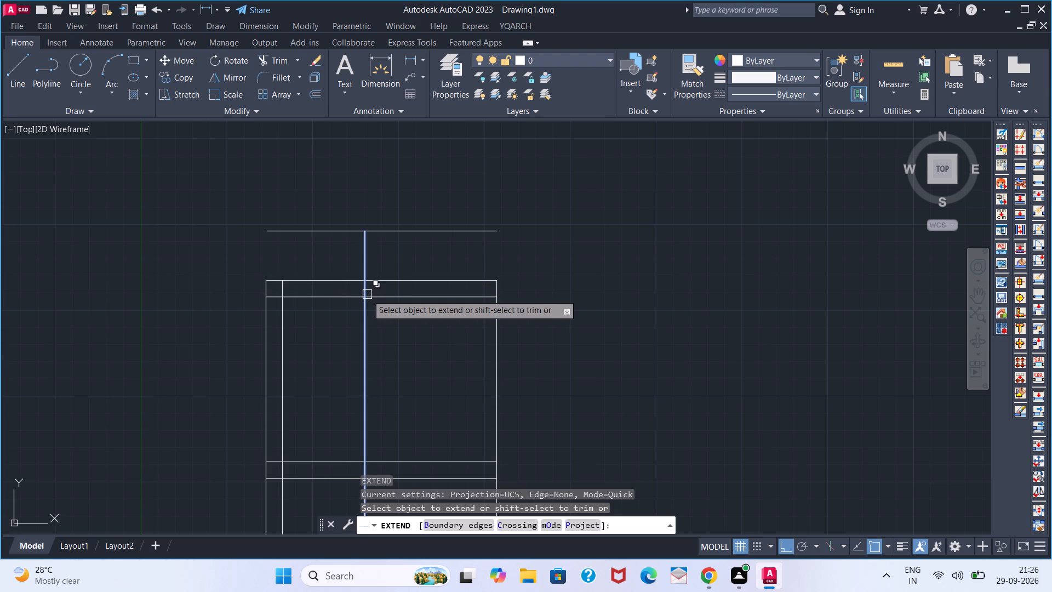
pyautogui.click(367, 294)
pyautogui.press('space')
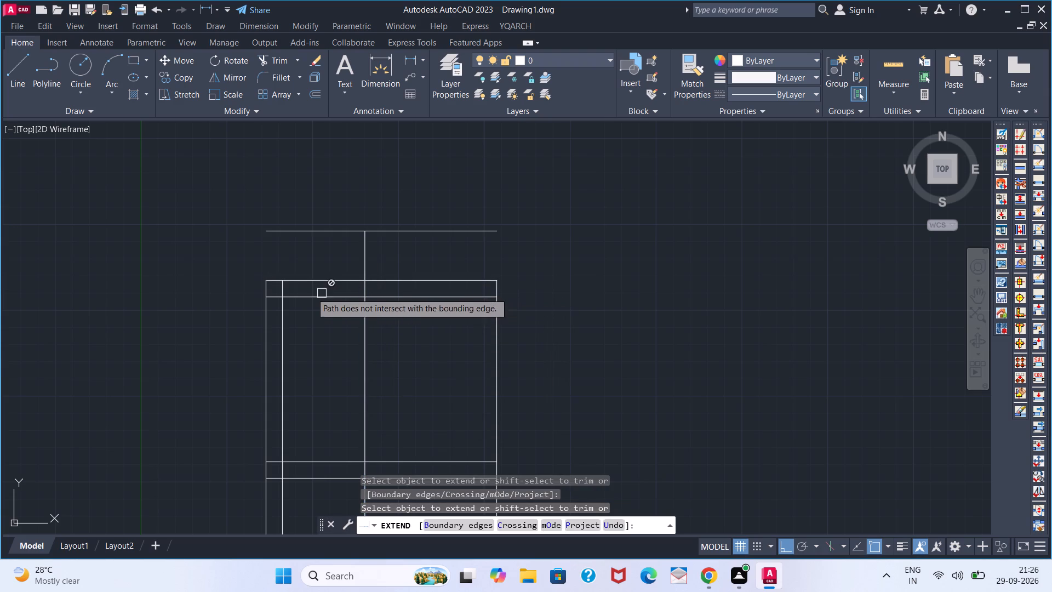
pyautogui.click(284, 288)
pyautogui.click(266, 293)
pyautogui.press('space')
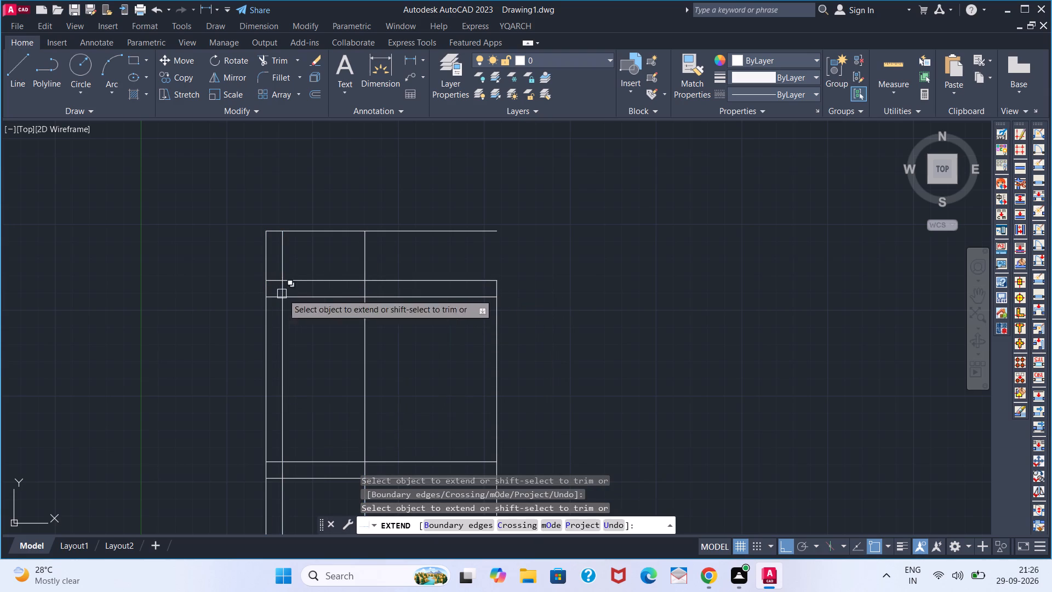
pyautogui.press('space')
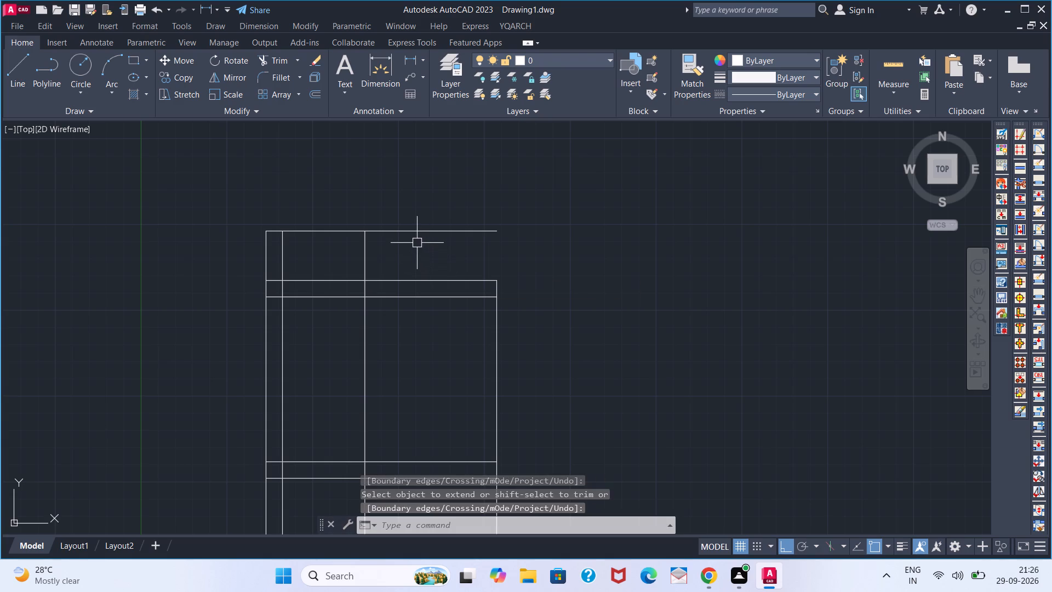
# Trim the new top line's portion to the right of the third vertical line.
pyautogui.write('TR')
pyautogui.press('space')
pyautogui.click(415, 235)
pyautogui.press('space')
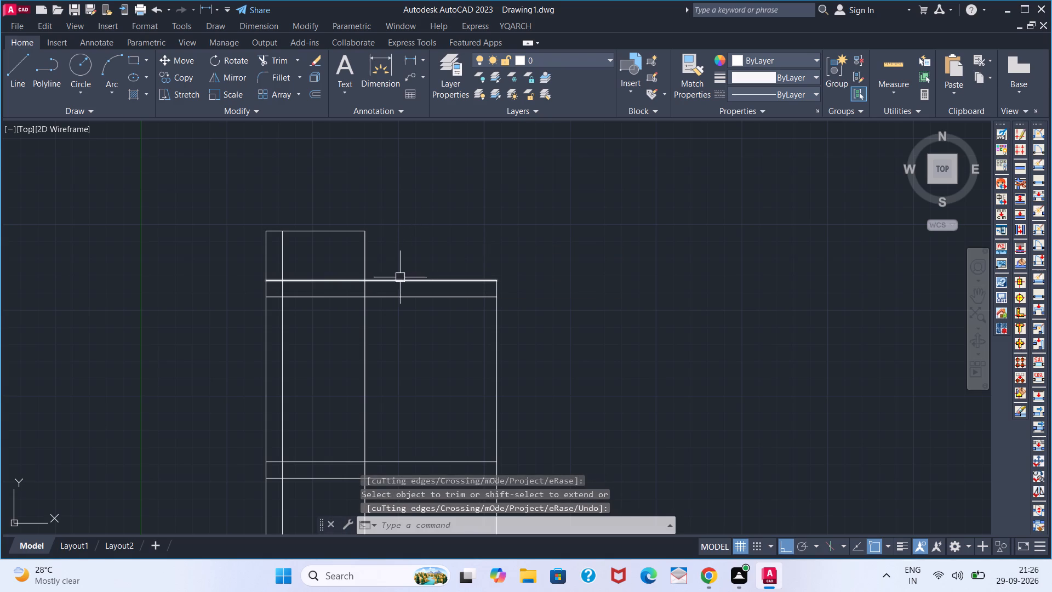
# Offset the highest full-width horizontal line 7' upward, beyond the narrow left top bay.
pyautogui.press('o')
pyautogui.press('Return')
pyautogui.press('7')
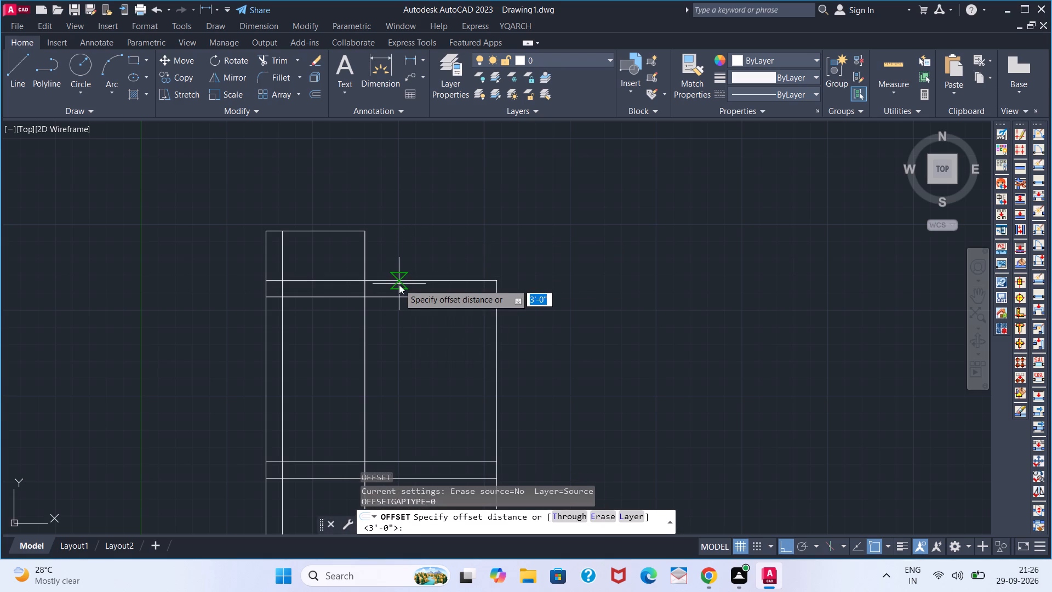
pyautogui.press("'")
pyautogui.press('Return')
pyautogui.click(399, 279)
pyautogui.click(402, 184)
pyautogui.press('space')
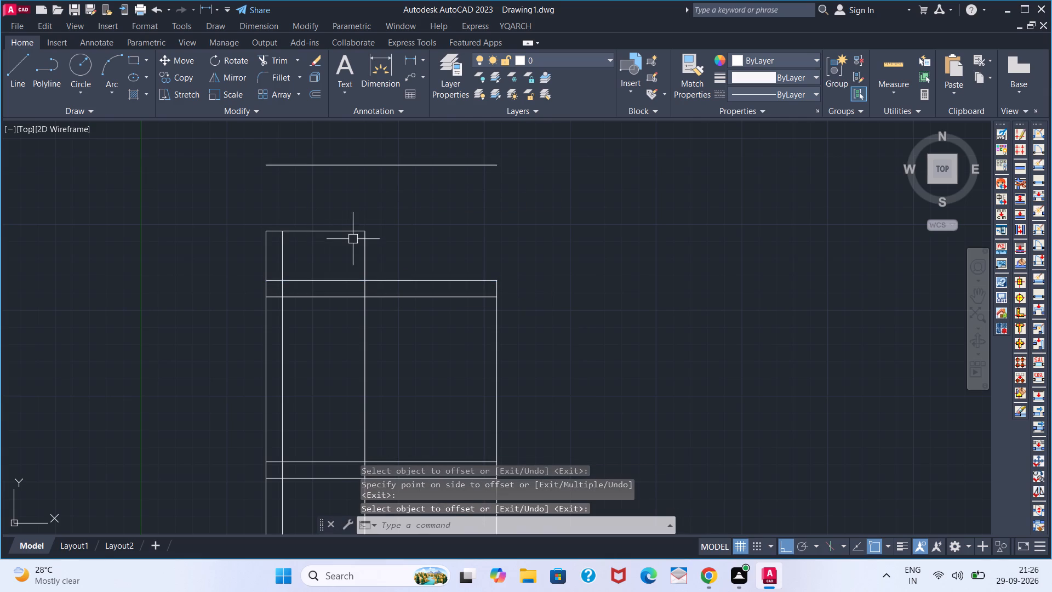
# Extend the third vertical line and the right edge line up to the new 7' offset line.
pyautogui.write('EX')
pyautogui.press('space')
pyautogui.click(362, 252)
pyautogui.press('space')
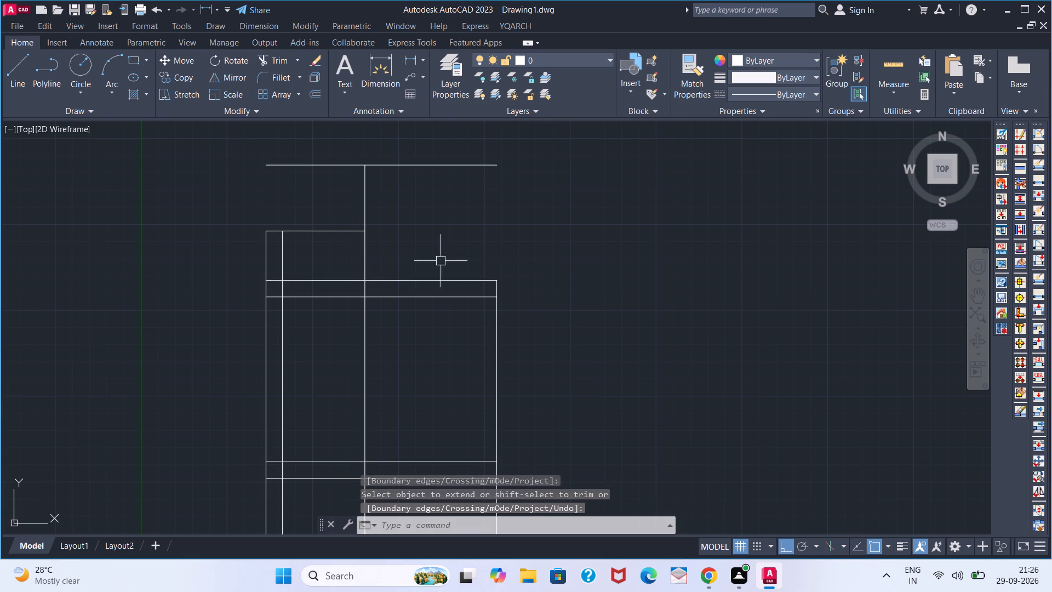
pyautogui.press('space')
pyautogui.click(495, 331)
pyautogui.press('space')
# Trim the new uppermost line's portion to the left of the third vertical line.
pyautogui.press('t')
pyautogui.press('r')
pyautogui.press('space')
pyautogui.click(311, 171)
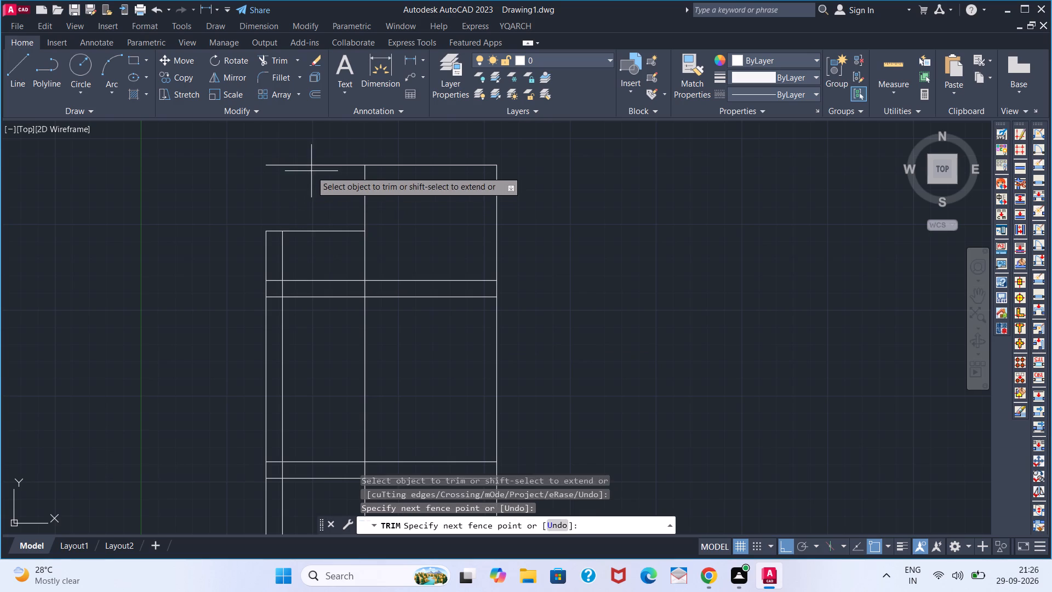
pyautogui.click(314, 163)
pyautogui.press('space')
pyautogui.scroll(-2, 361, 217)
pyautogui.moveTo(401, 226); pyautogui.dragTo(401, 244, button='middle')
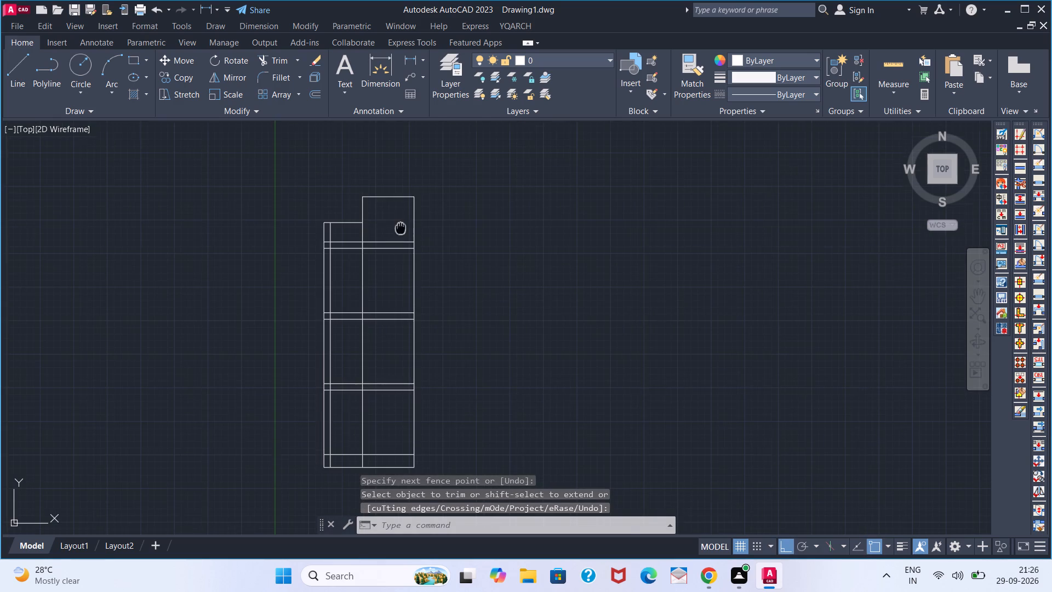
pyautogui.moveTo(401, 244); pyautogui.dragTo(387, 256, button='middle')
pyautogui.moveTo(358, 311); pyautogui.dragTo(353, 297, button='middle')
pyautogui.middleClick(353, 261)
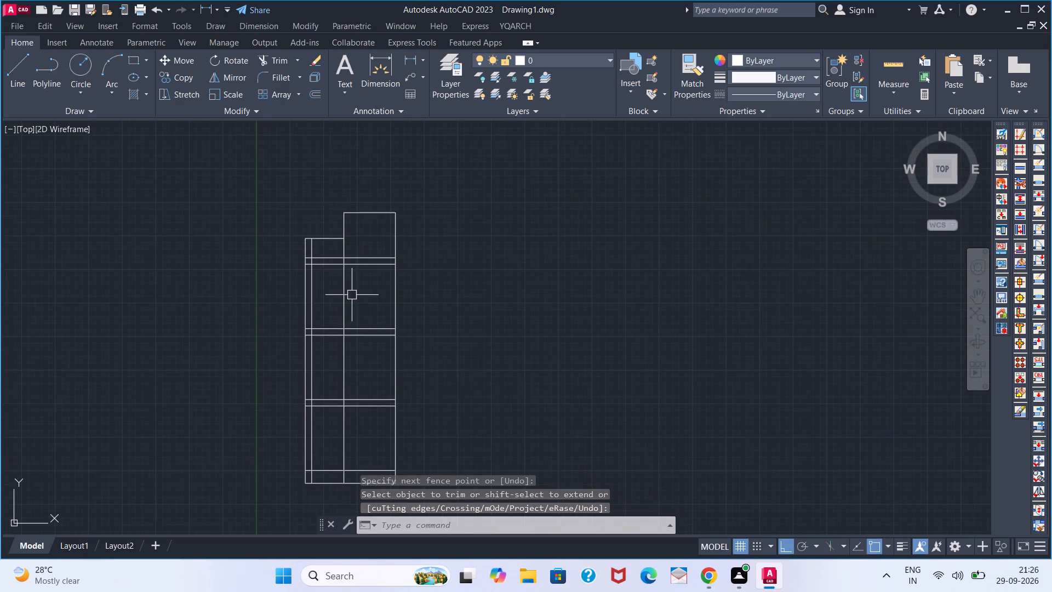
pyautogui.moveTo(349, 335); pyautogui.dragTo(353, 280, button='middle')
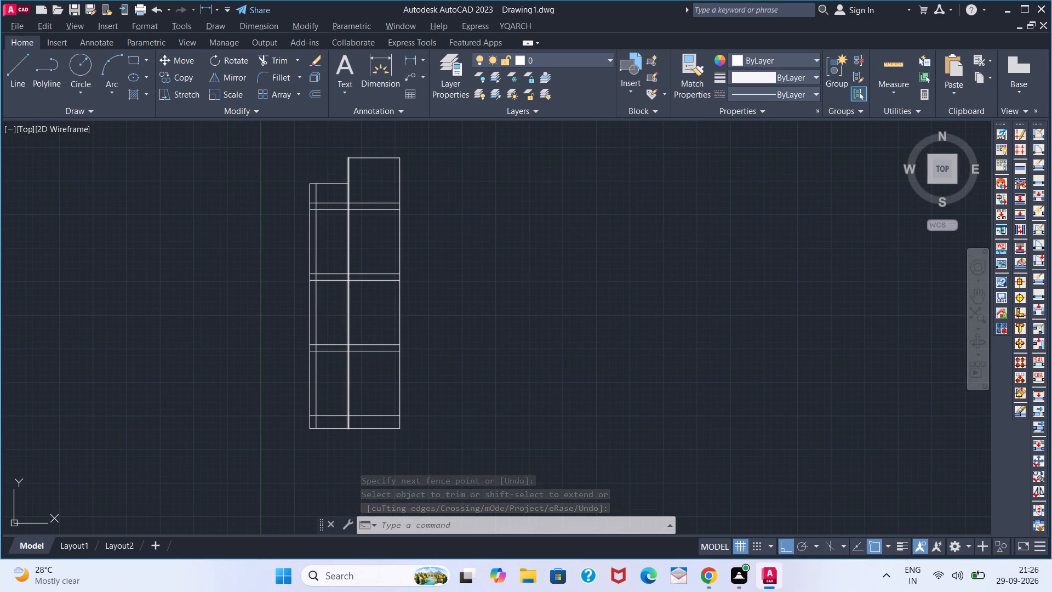
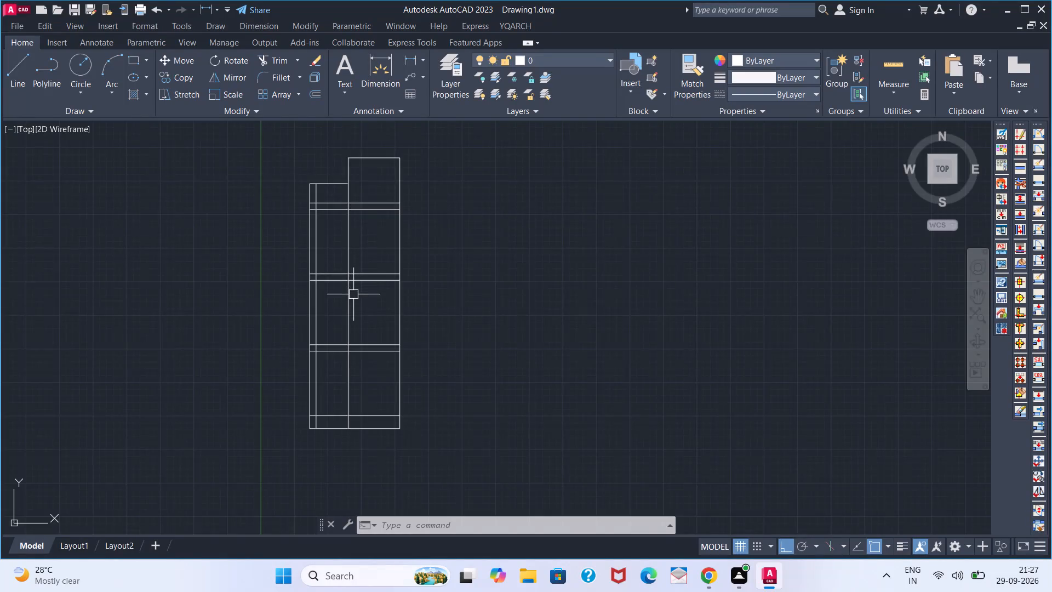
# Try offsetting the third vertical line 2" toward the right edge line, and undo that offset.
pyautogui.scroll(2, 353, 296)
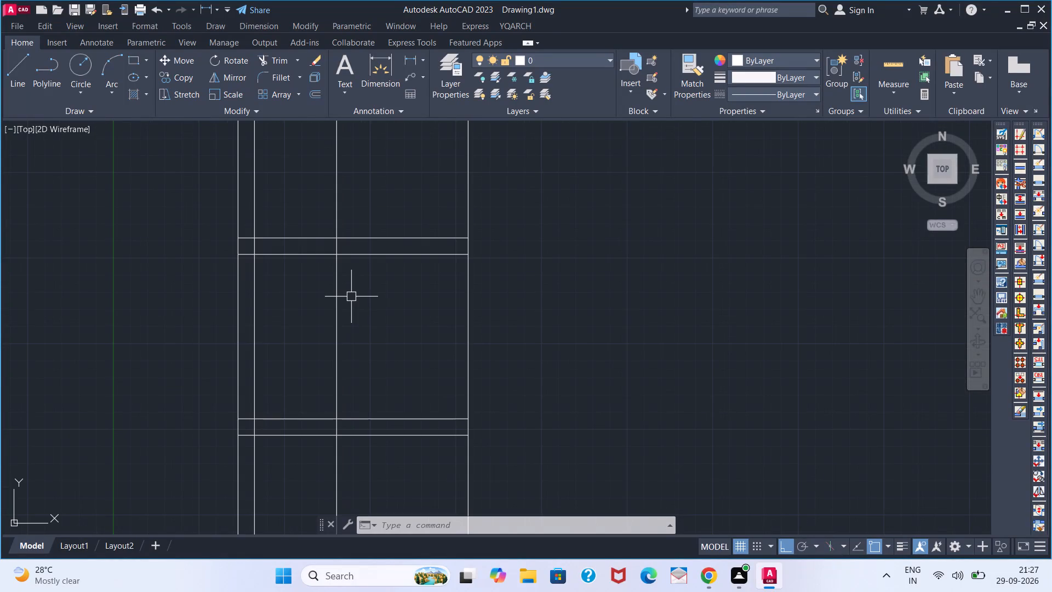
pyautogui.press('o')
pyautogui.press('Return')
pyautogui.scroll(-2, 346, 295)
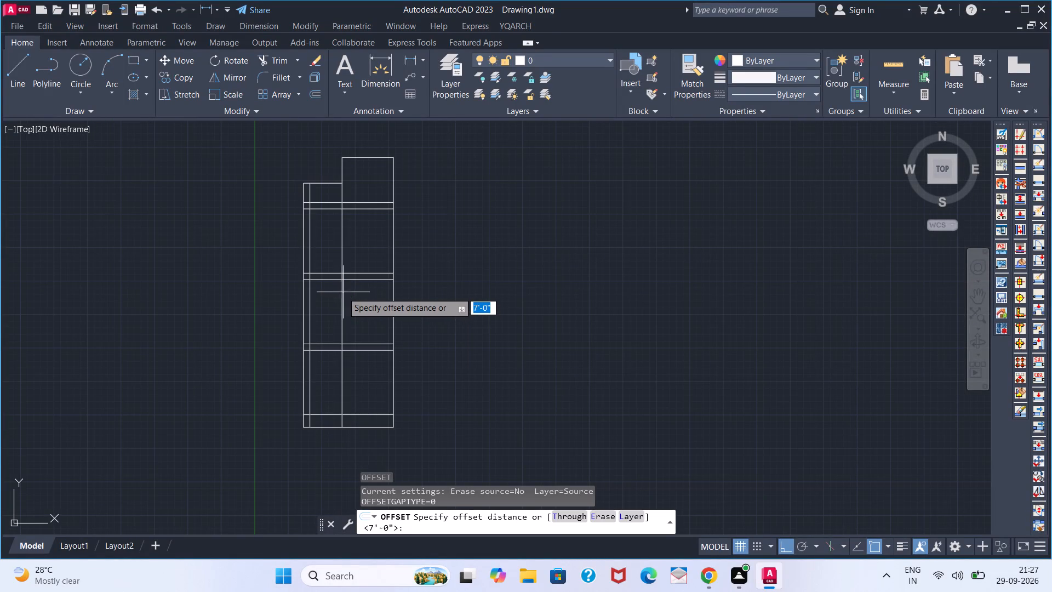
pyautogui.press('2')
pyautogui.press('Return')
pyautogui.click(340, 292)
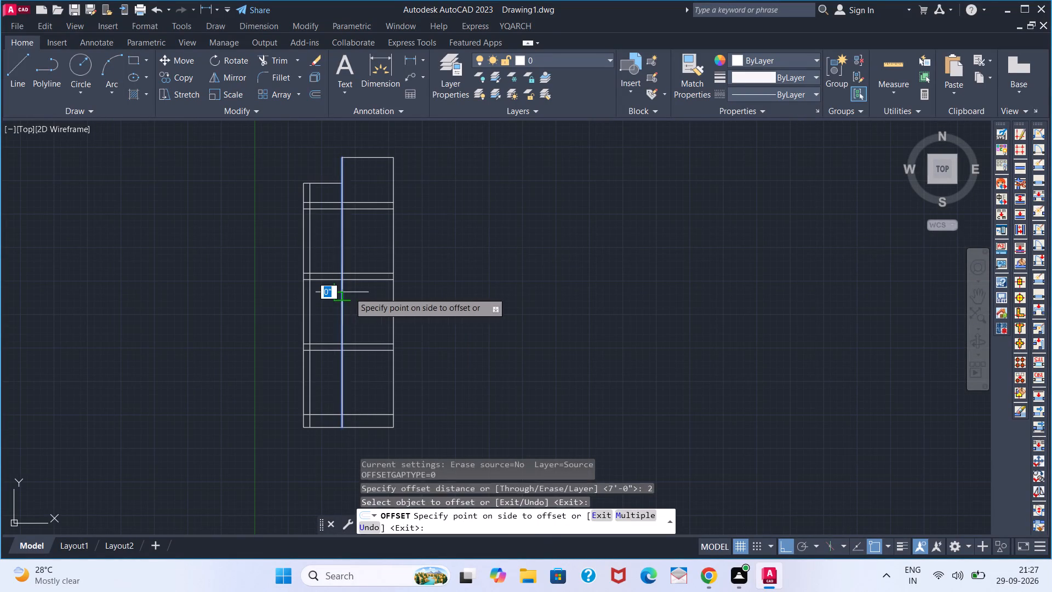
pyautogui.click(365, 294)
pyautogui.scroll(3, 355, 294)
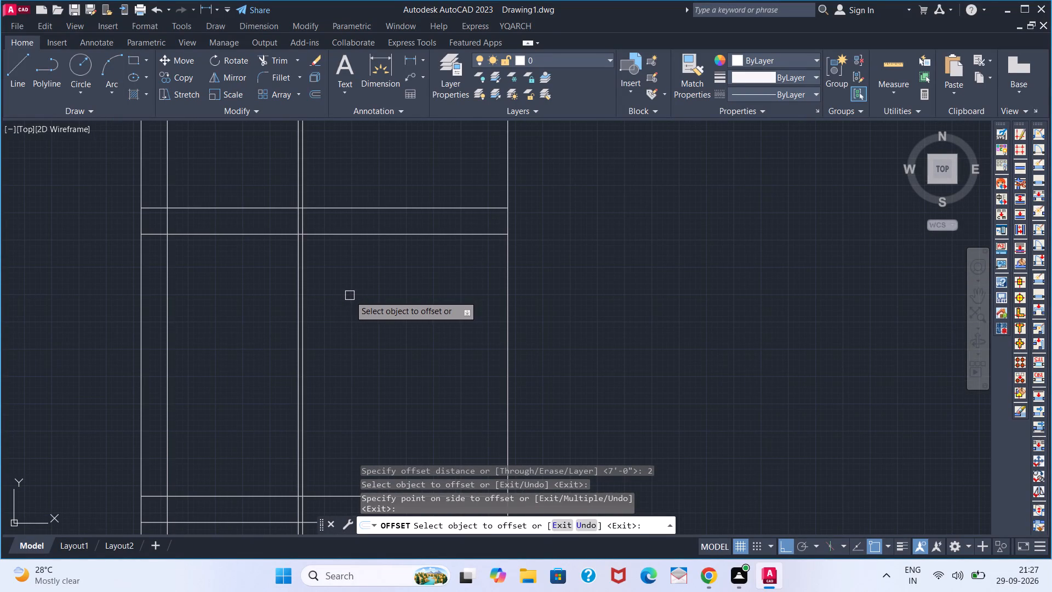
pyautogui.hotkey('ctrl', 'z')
# Offset the third vertical line 2' toward the right edge line.
pyautogui.click(300, 299)
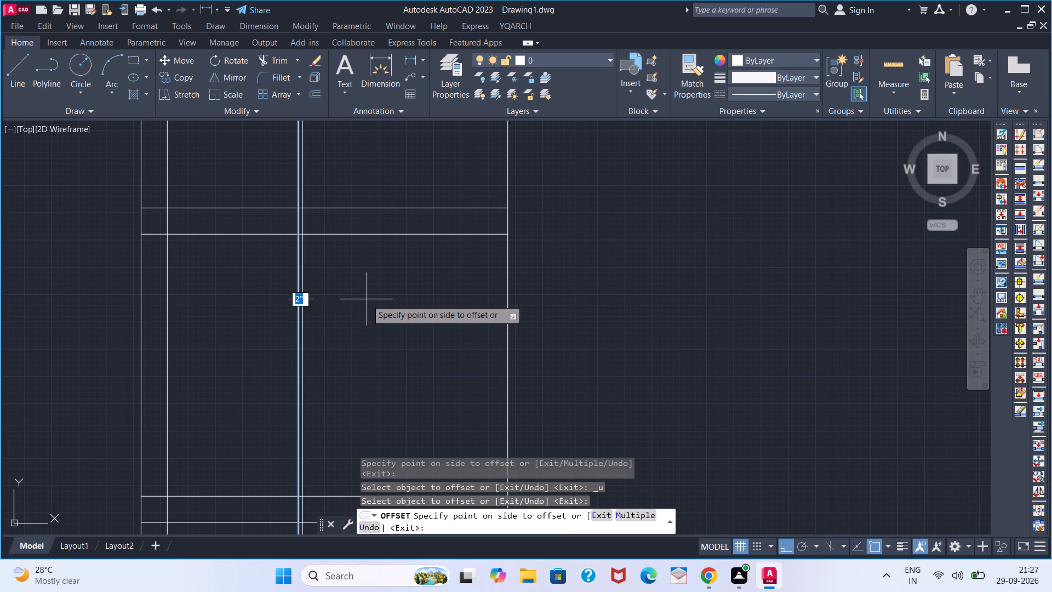
pyautogui.press('2')
pyautogui.press("'")
pyautogui.press('Return')
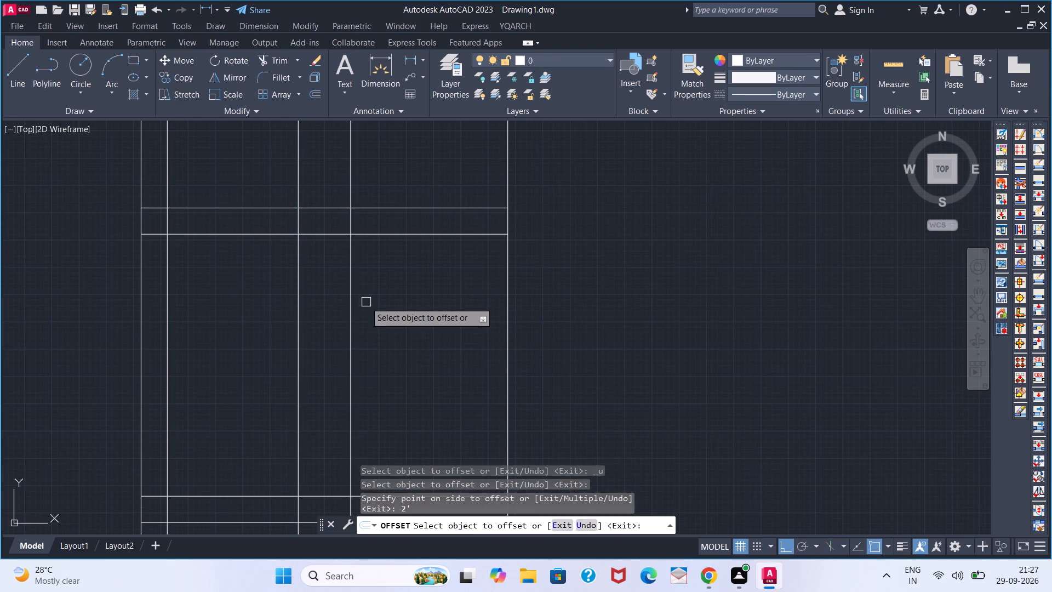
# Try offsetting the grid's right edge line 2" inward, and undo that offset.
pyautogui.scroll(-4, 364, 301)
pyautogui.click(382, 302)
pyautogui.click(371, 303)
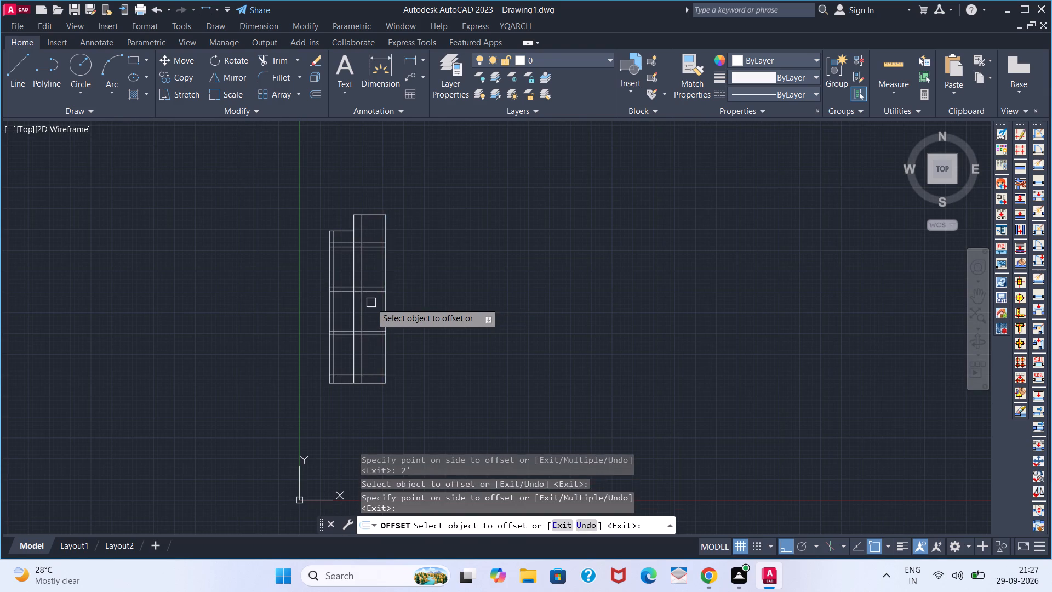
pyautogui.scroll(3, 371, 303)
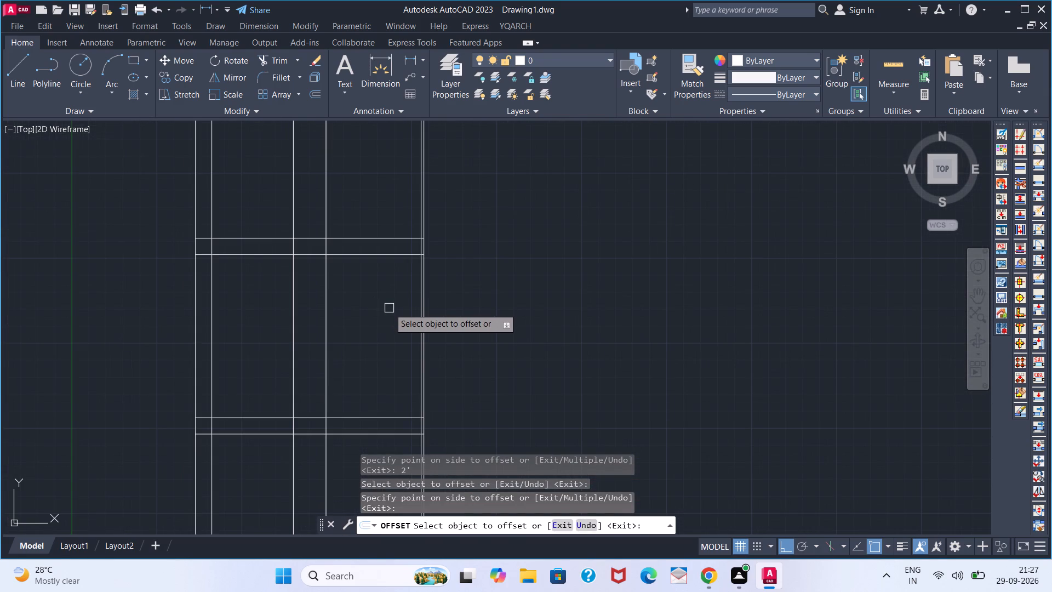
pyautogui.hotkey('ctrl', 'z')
# Offset the grid's right edge line 2' inward, toward the third vertical line, and finish the Offset command.
pyautogui.click(421, 309)
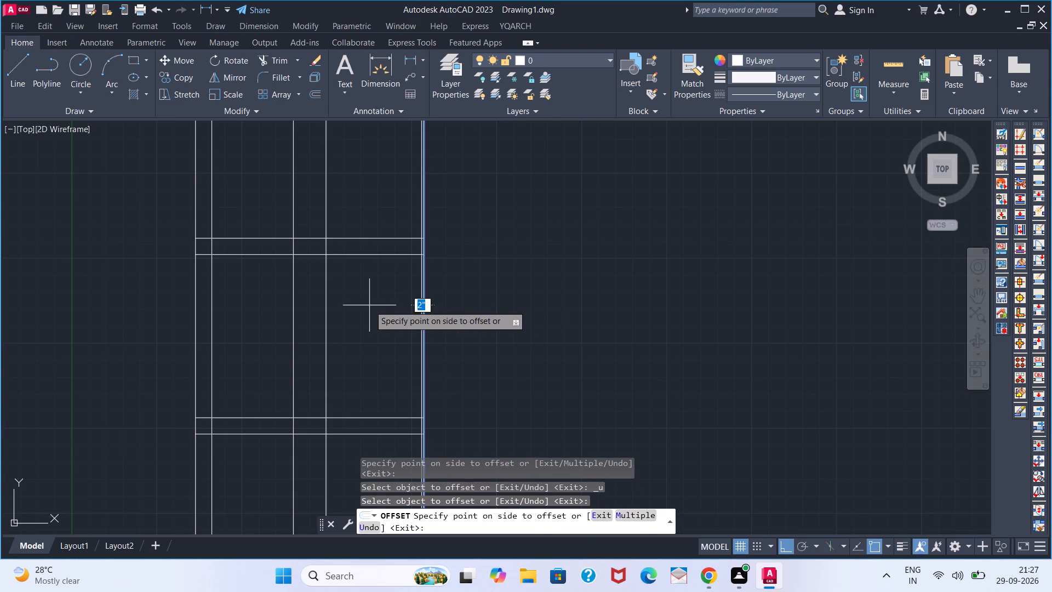
pyautogui.write("2'")
pyautogui.press('Return')
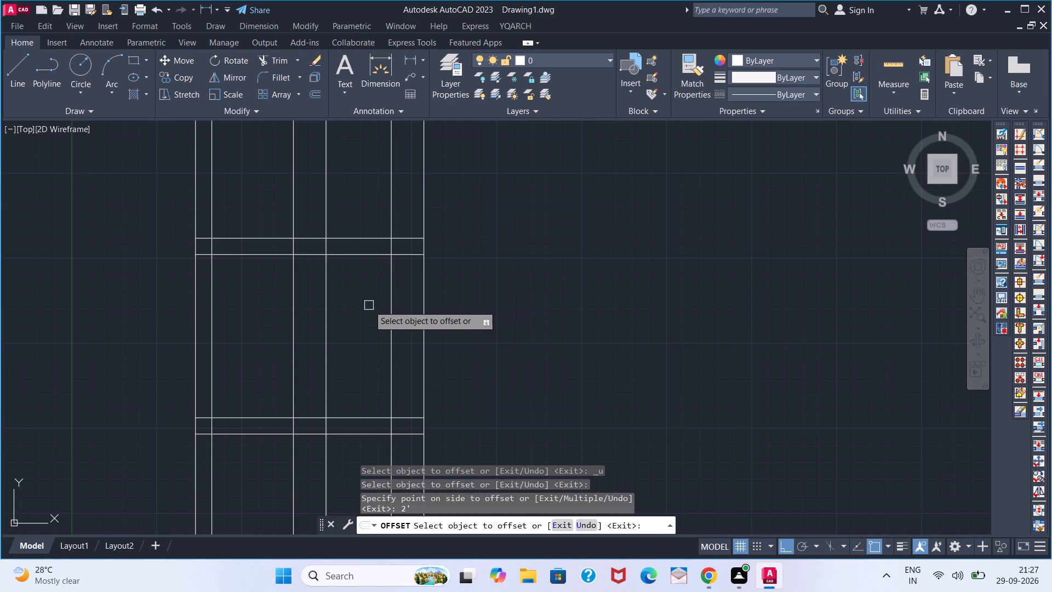
pyautogui.press('space')
pyautogui.scroll(-1, 364, 306)
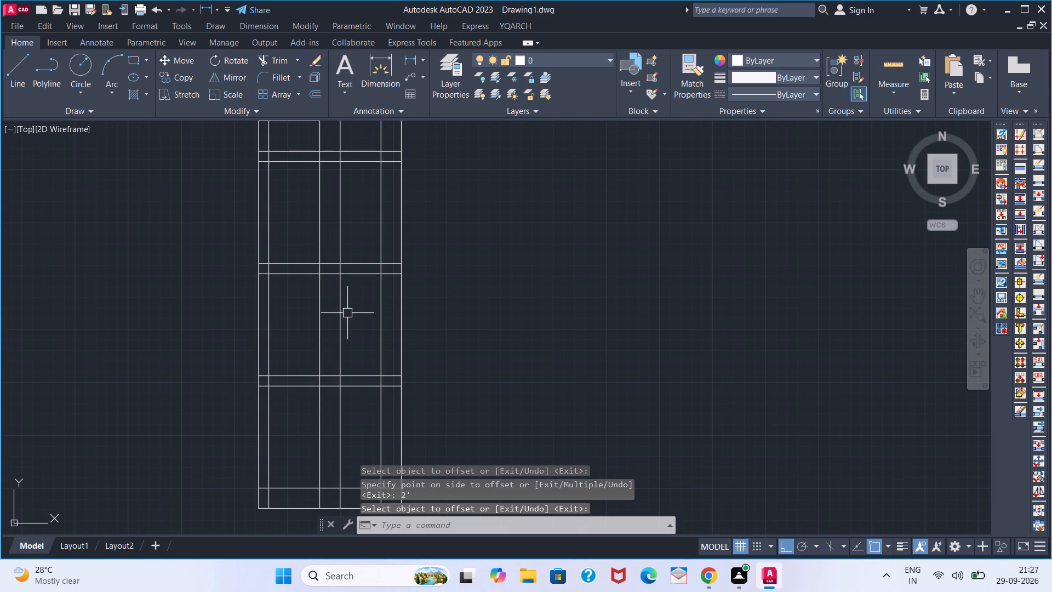
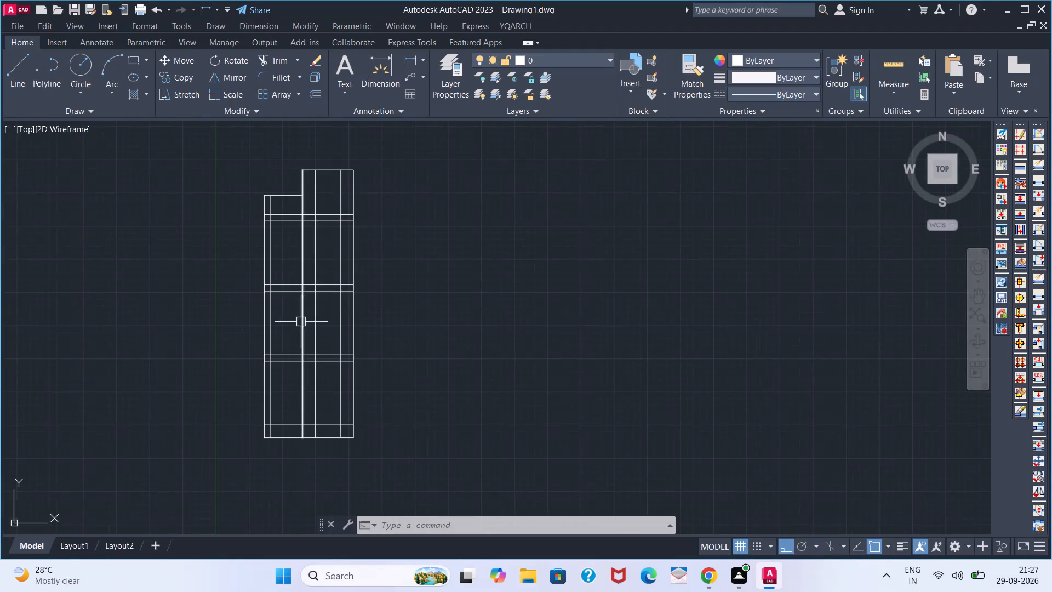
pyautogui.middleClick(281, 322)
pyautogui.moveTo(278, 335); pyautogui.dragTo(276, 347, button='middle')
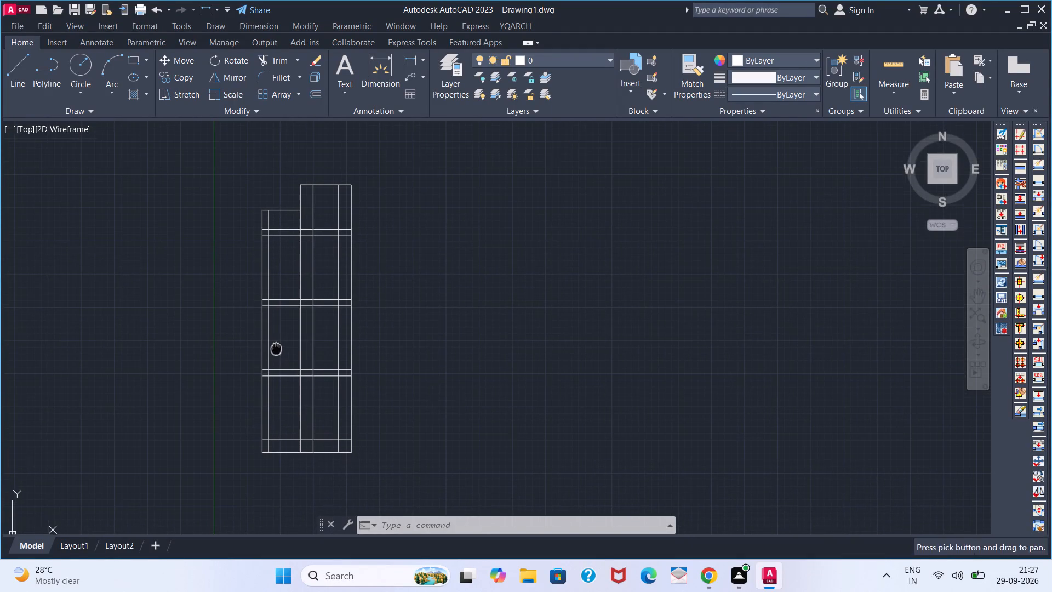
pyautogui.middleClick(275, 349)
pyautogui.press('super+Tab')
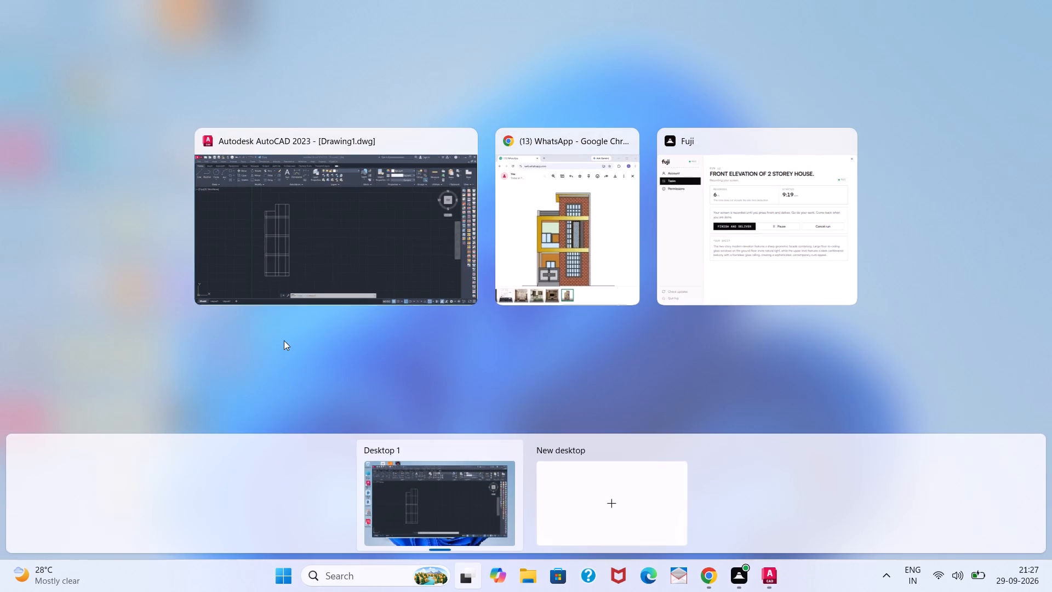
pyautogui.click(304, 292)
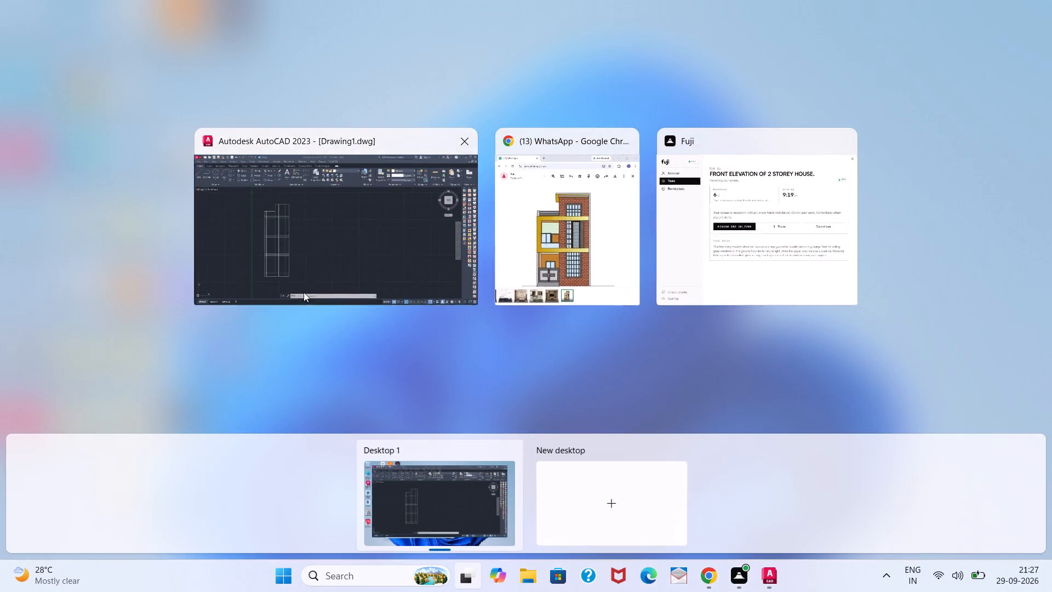
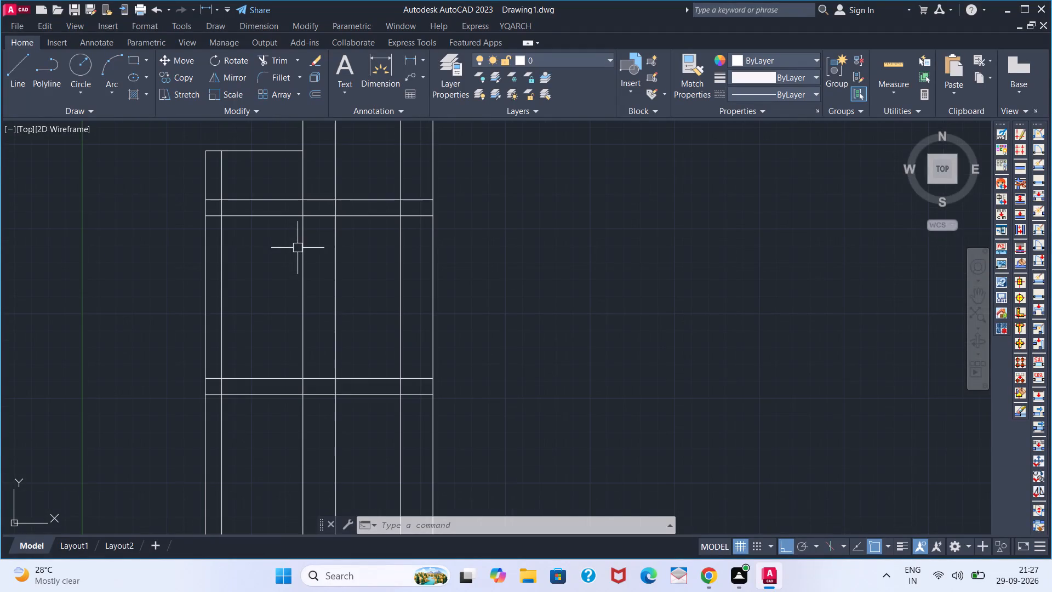
# Trim the excess vertical line segments where they cross the upper pair of horizontal grid lines.
pyautogui.press('t')
pyautogui.write('R')
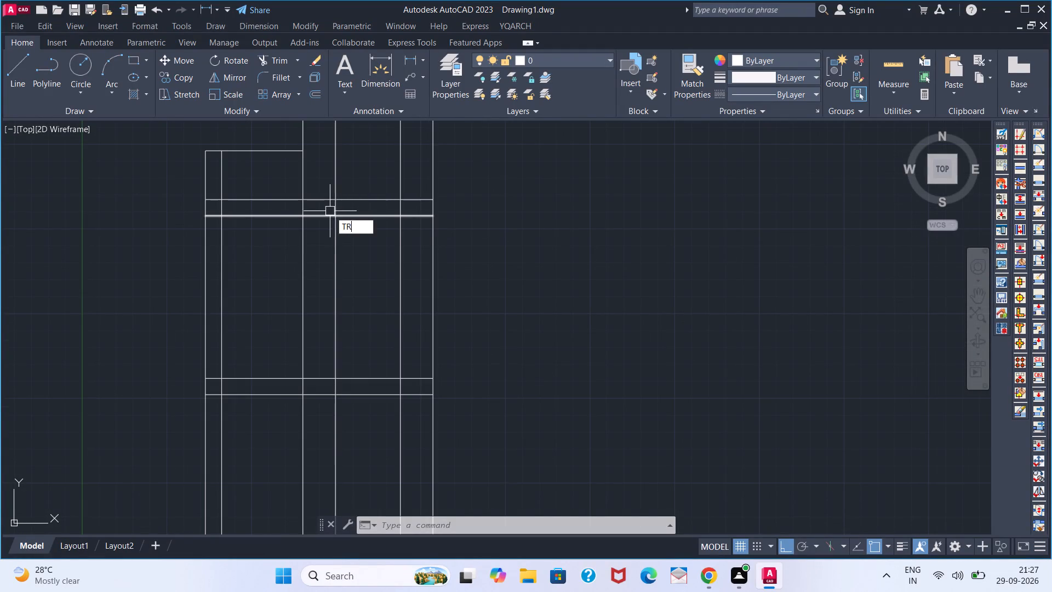
pyautogui.press('space')
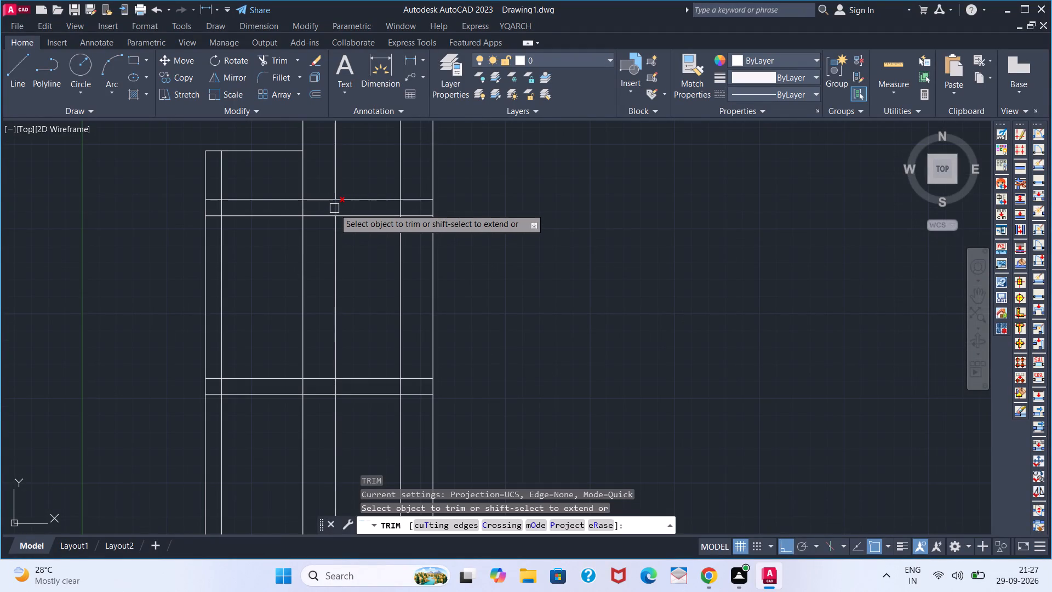
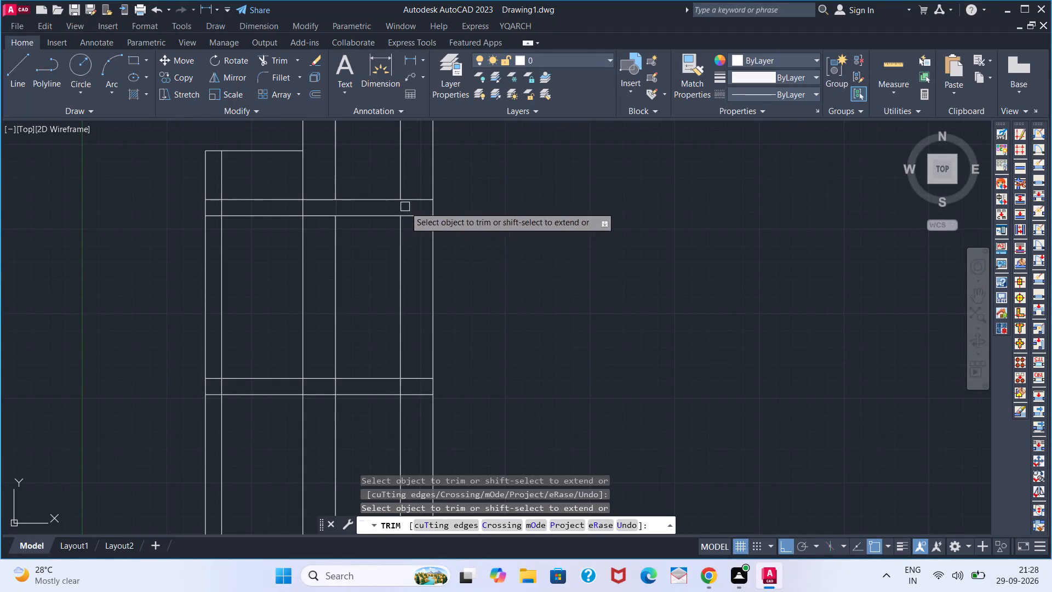
# Trim the excess inner vertical line segment where it crosses the lower pair of horizontal grid lines.
pyautogui.click(339, 384)
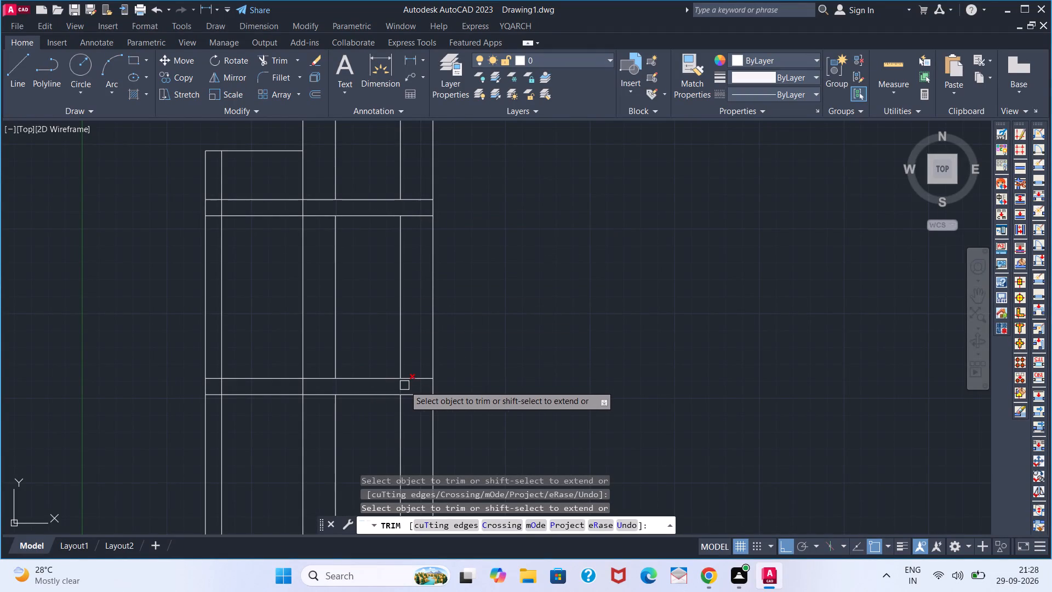
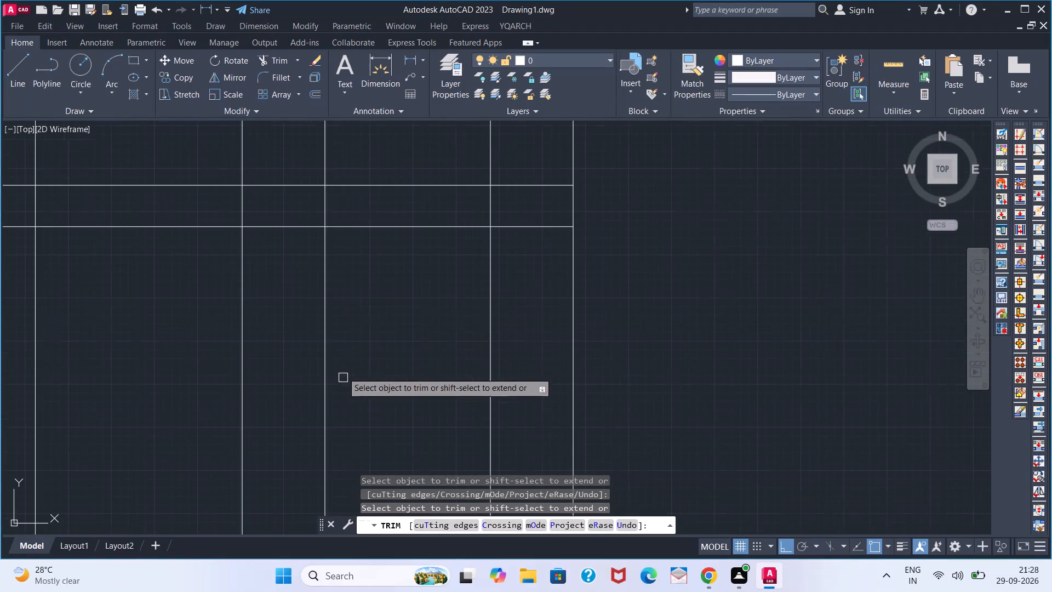
# Trim the two inner vertical line segments on the right side of the grid between the lowest closely spaced pair of horizontal floor lines.
pyautogui.click(325, 210)
pyautogui.click(484, 210)
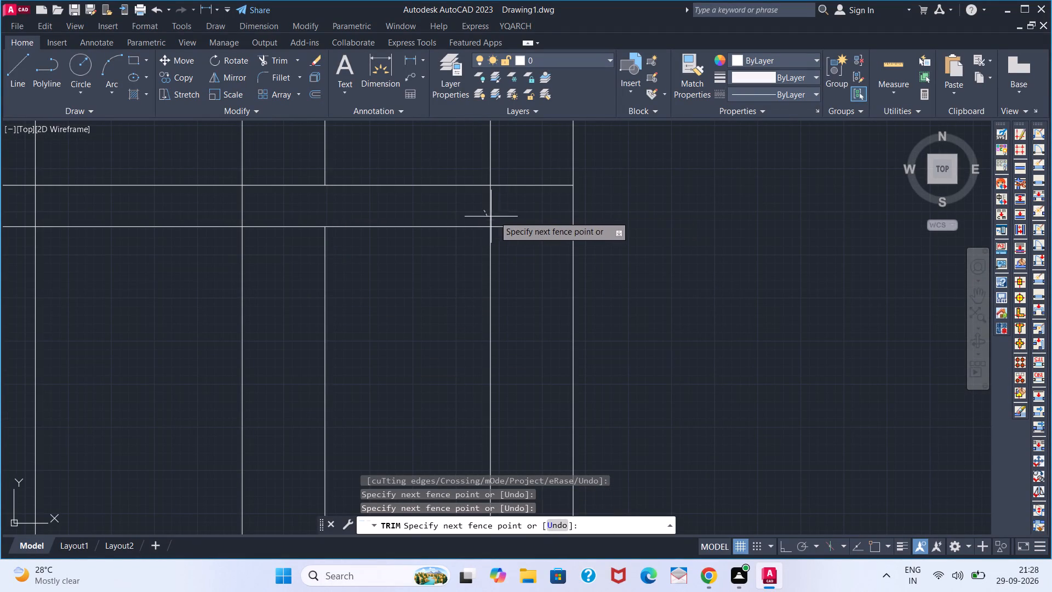
pyautogui.click(498, 216)
pyautogui.scroll(-4, 413, 293)
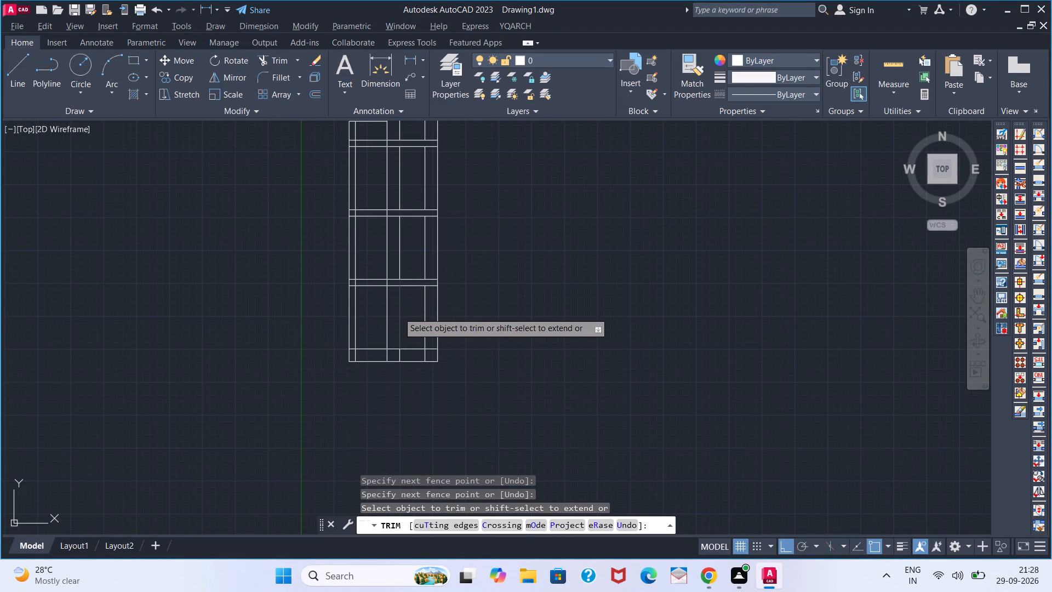
pyautogui.press('Escape')
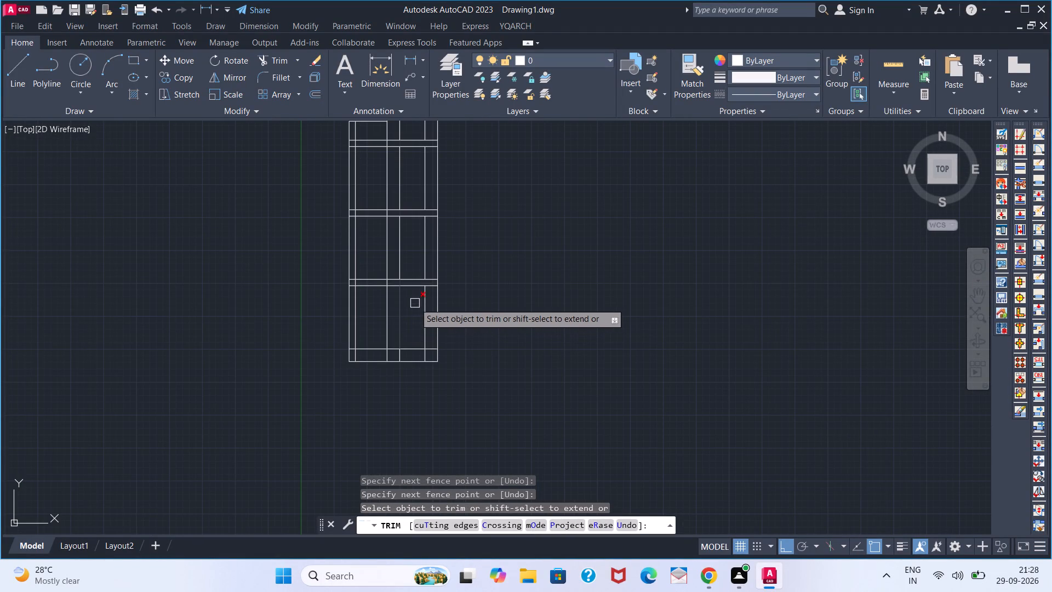
# Trim the four inner vertical line segments out of the bottom strip, between the base line and the horizontal line above it.
pyautogui.moveTo(414, 314); pyautogui.dragTo(407, 335, button='middle')
pyautogui.middleClick(399, 351)
pyautogui.middleClick(399, 351)
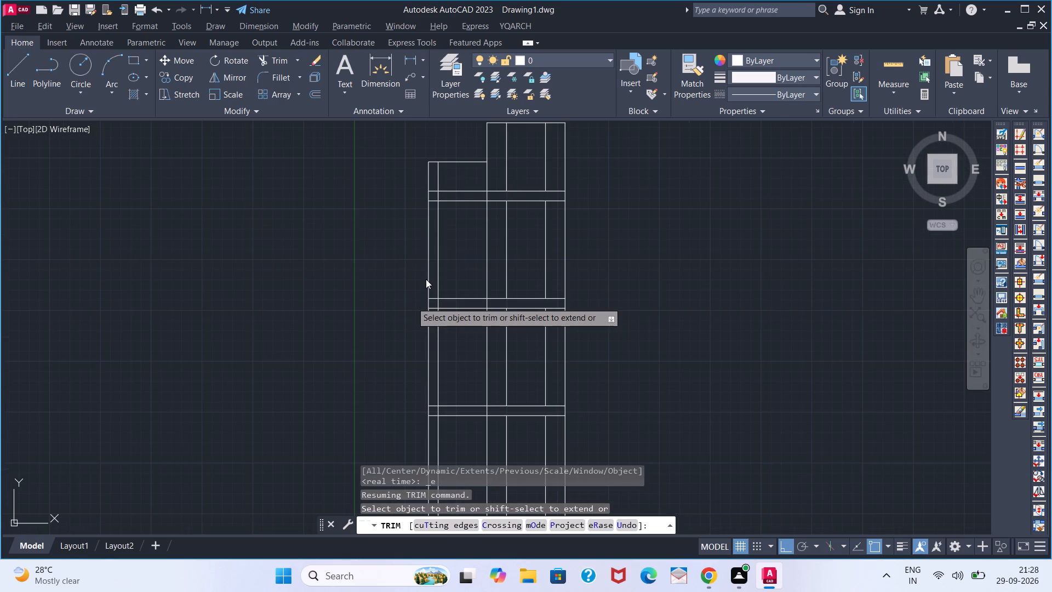
pyautogui.press('Escape')
pyautogui.scroll(-2, 536, 321)
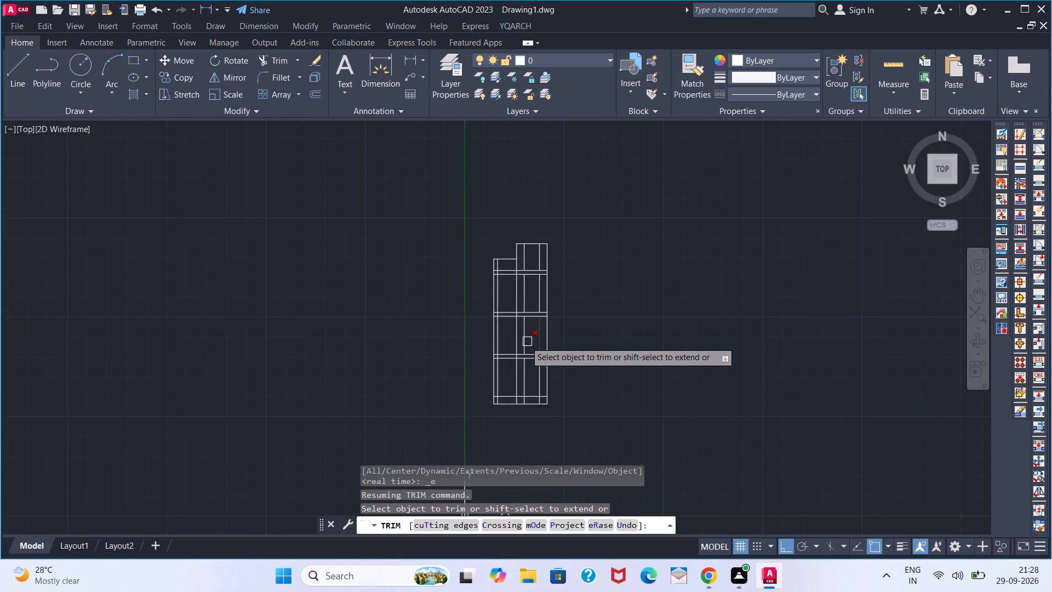
pyautogui.moveTo(518, 339); pyautogui.dragTo(492, 323, button='middle')
pyautogui.moveTo(489, 325); pyautogui.dragTo(457, 328, button='middle')
pyautogui.moveTo(449, 328); pyautogui.dragTo(440, 329, button='middle')
pyautogui.scroll(2, 448, 405)
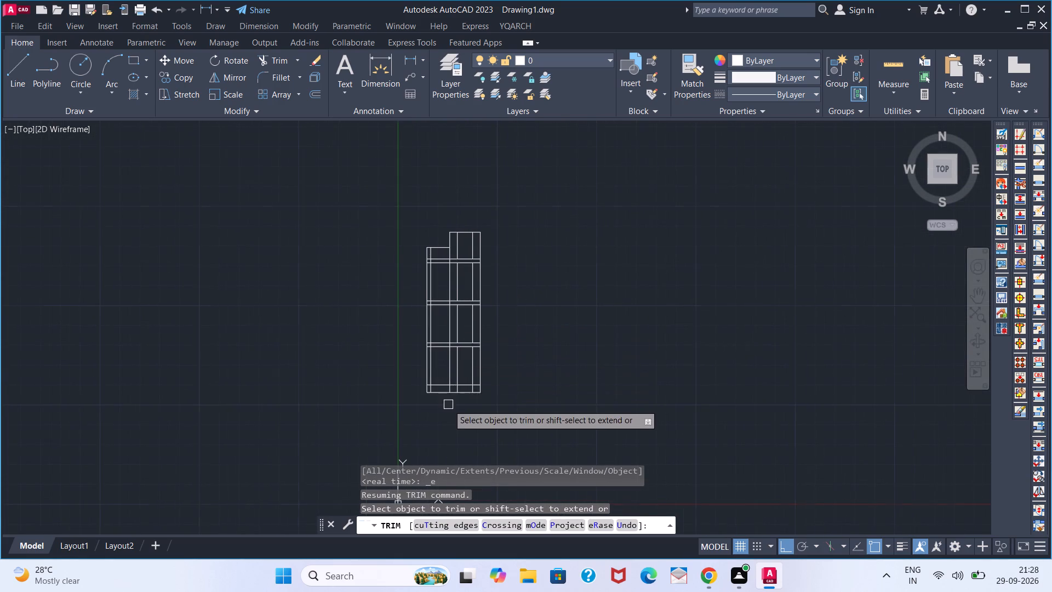
pyautogui.scroll(1, 448, 405)
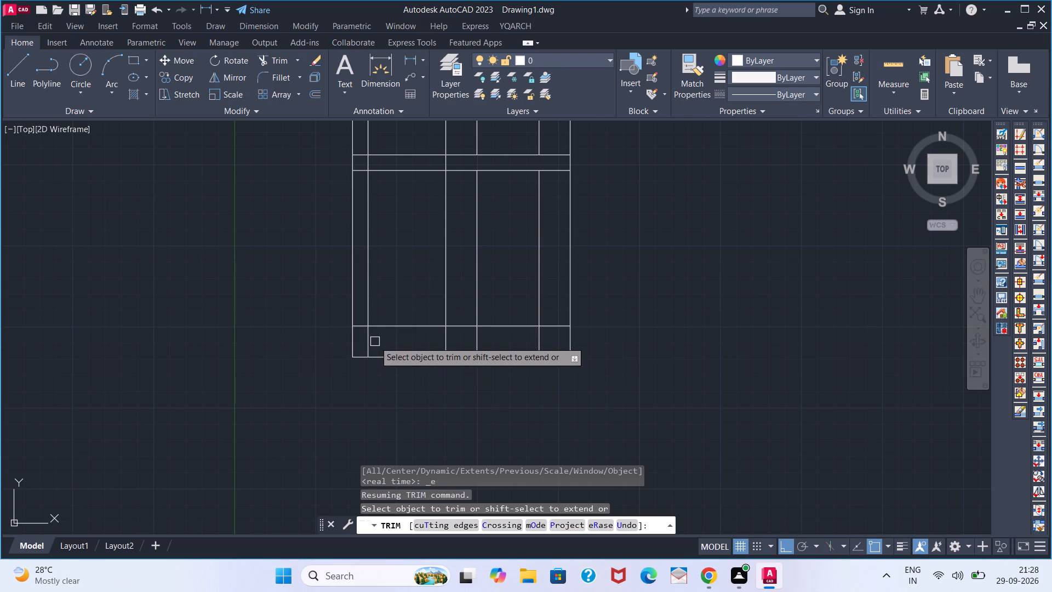
pyautogui.click(371, 341)
pyautogui.click(447, 343)
pyautogui.click(476, 343)
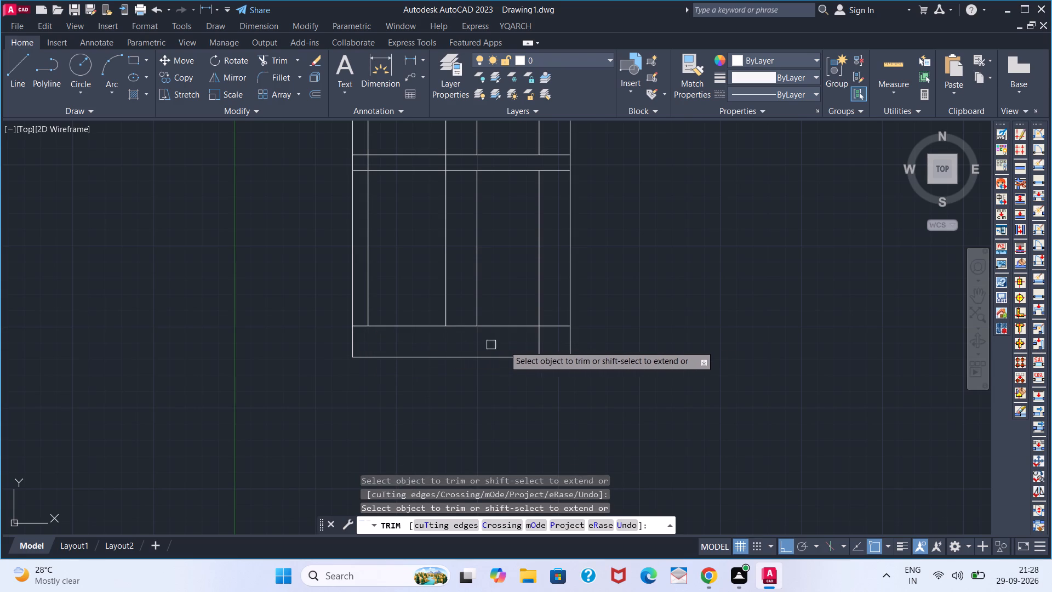
pyautogui.click(539, 345)
pyautogui.press('space')
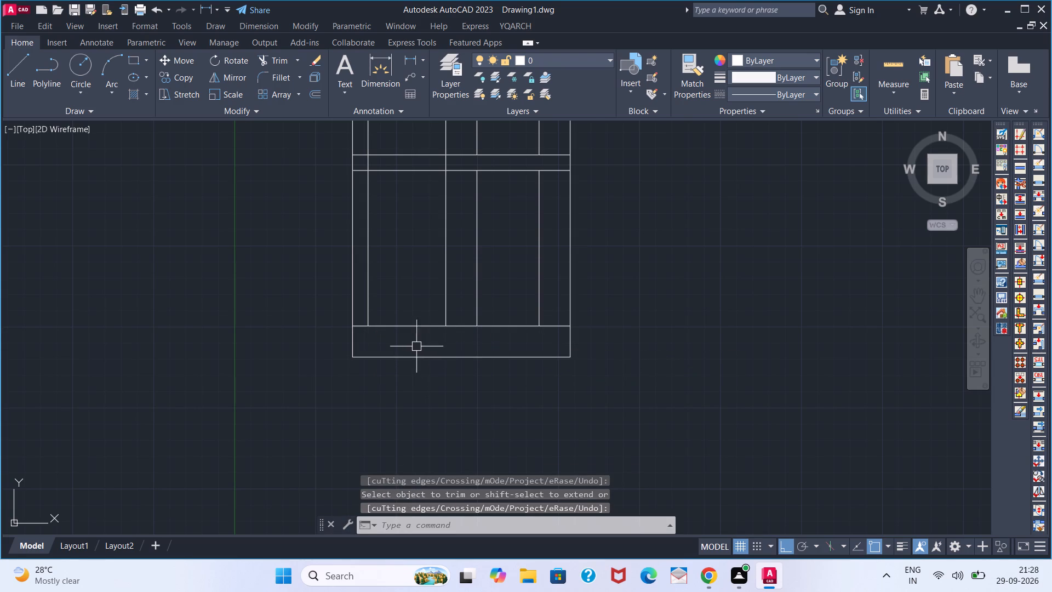
pyautogui.scroll(-1, 412, 343)
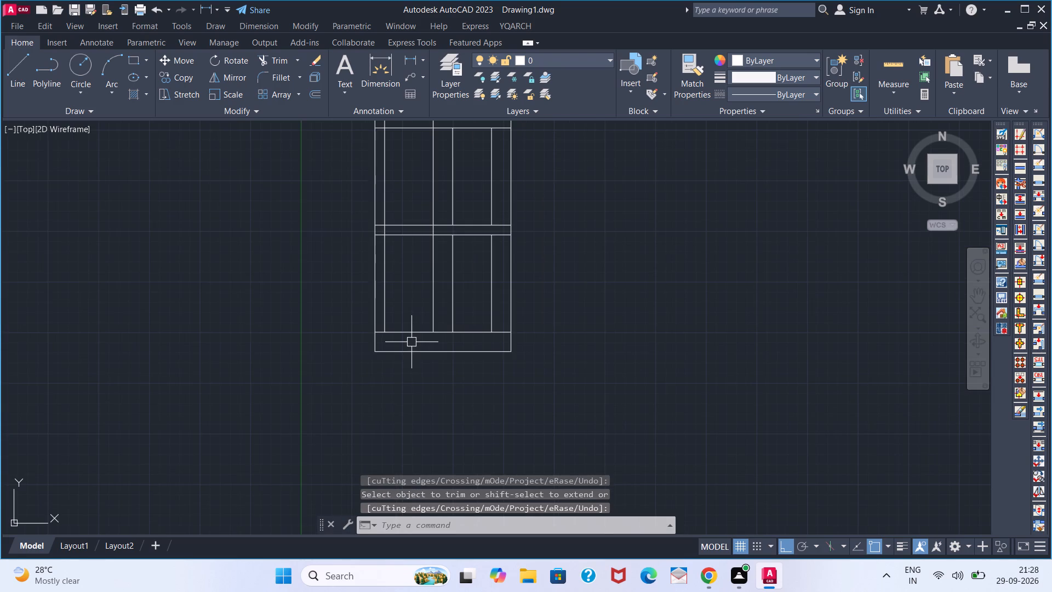
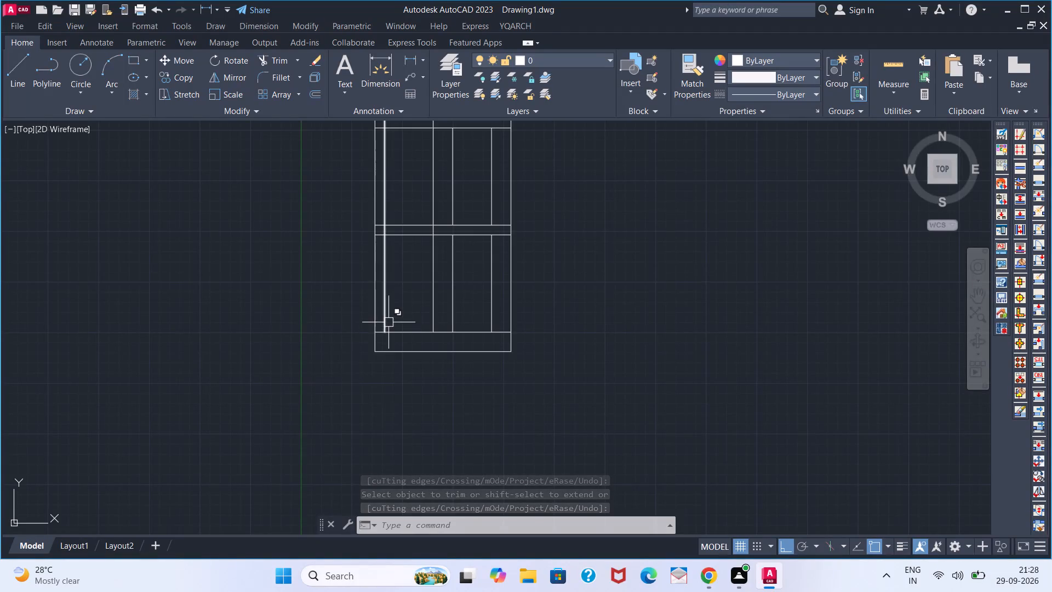
# Trim the leftmost inner vertical line segment out of the lowest floor band, between its two closely spaced horizontal lines.
pyautogui.scroll(2, 385, 314)
pyautogui.scroll(-2, 385, 314)
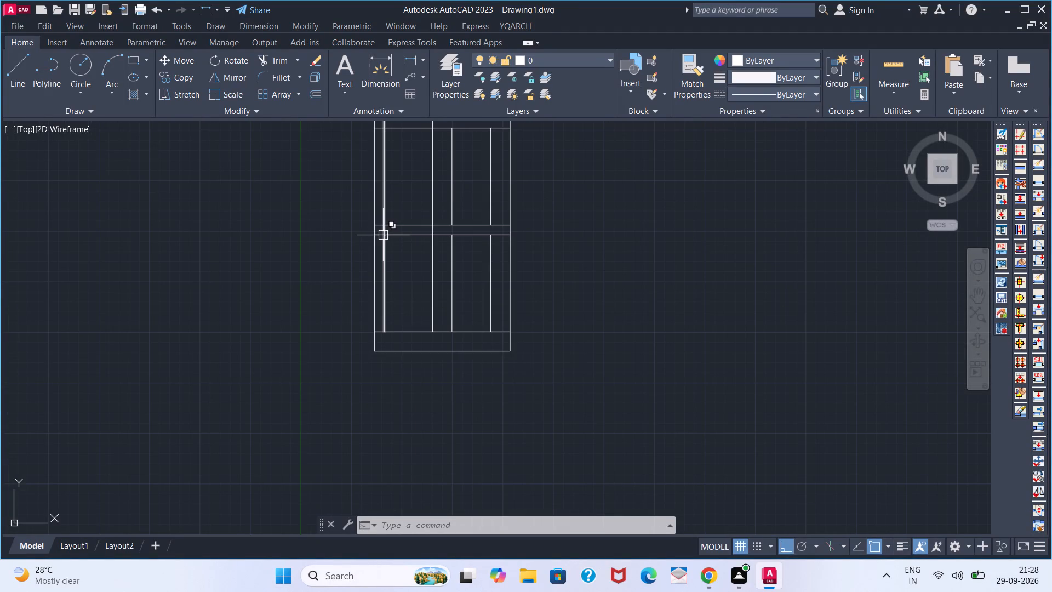
pyautogui.scroll(2, 383, 235)
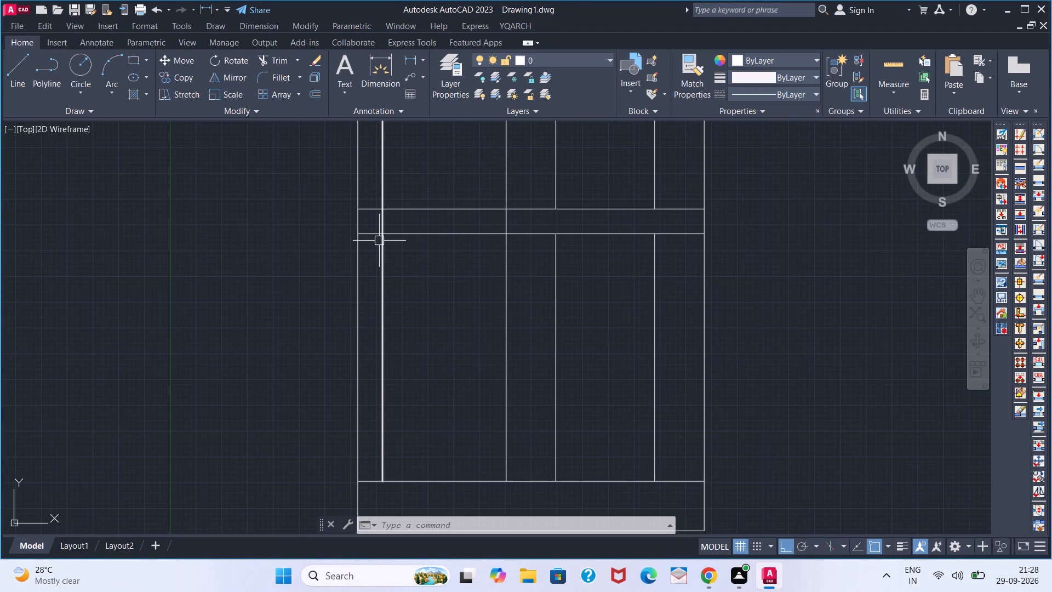
pyautogui.write('TR')
pyautogui.press('space')
pyautogui.click(383, 226)
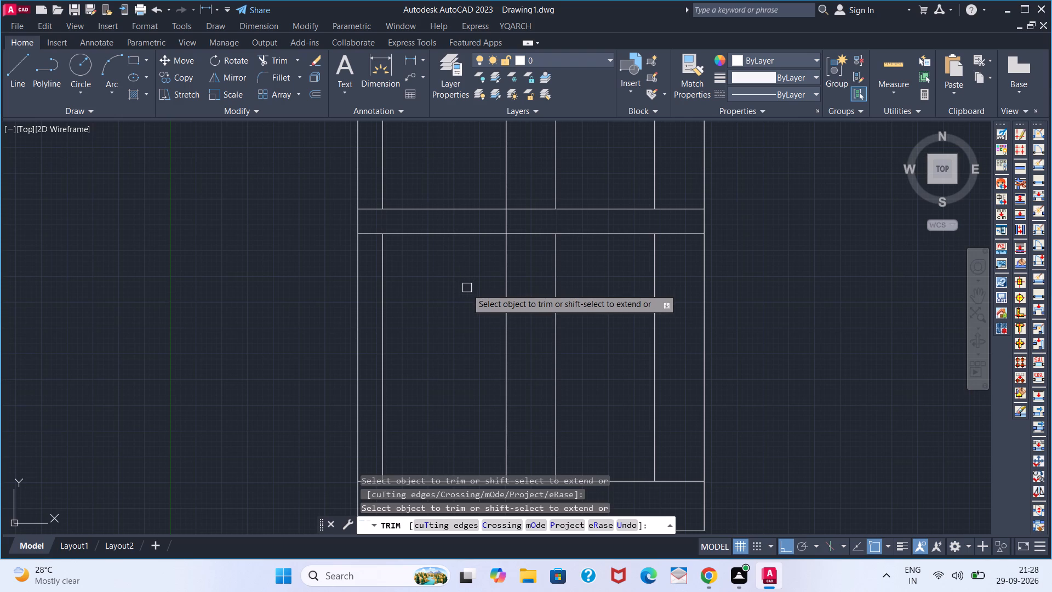
pyautogui.press('space')
# Draw a 1' horizontal line from the leftmost inner vertical's lower end to the outer left edge, along the line above the base.
pyautogui.scroll(-1, 459, 312)
pyautogui.scroll(2, 406, 435)
pyautogui.press('l')
pyautogui.press('Return')
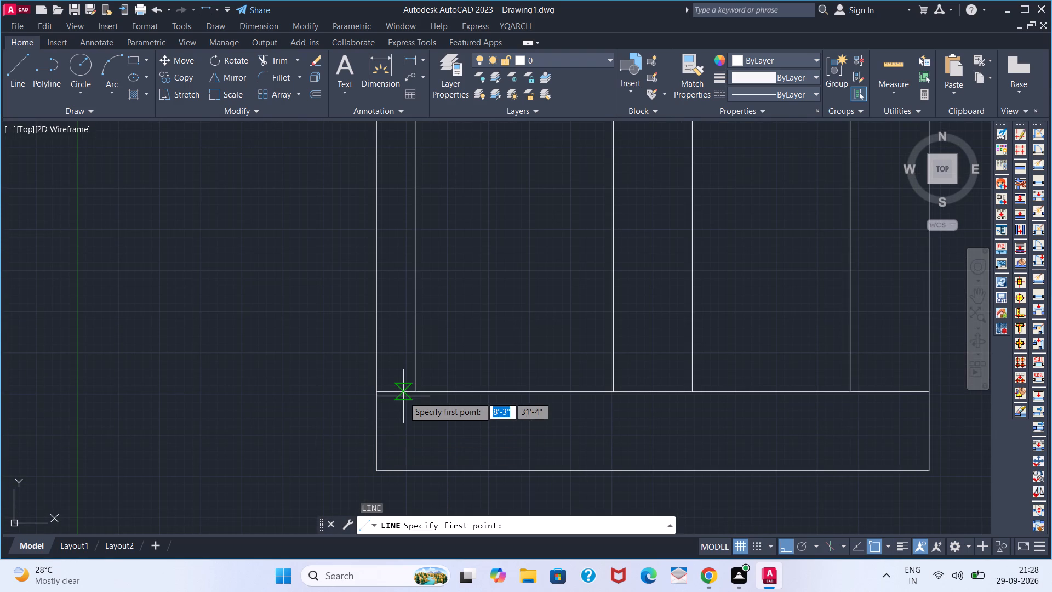
pyautogui.click(413, 395)
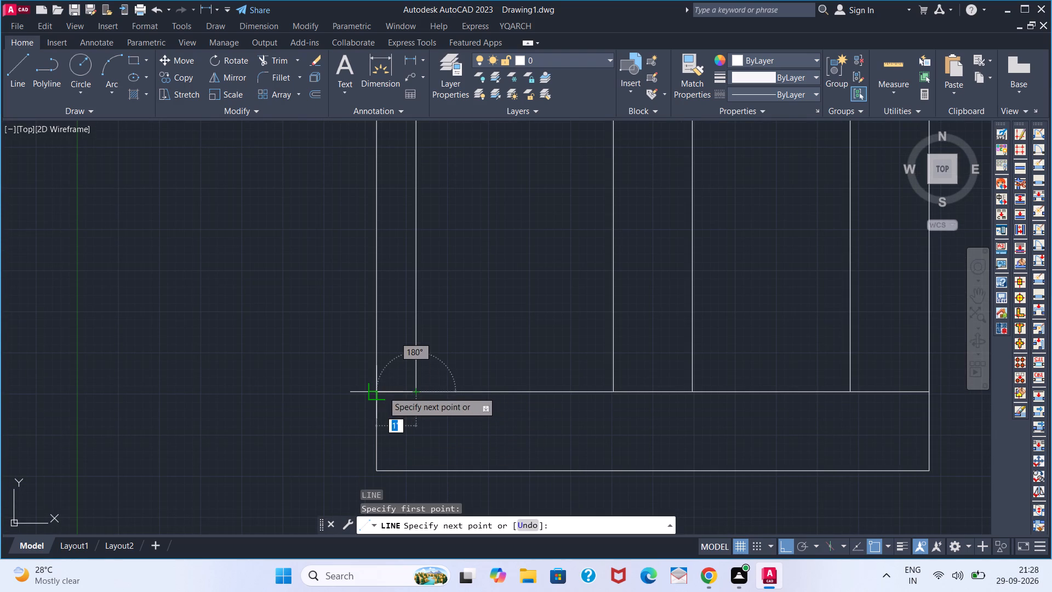
pyautogui.click(383, 391)
pyautogui.press('space')
# Draw a 2' vertical line from the midpoint of the short 1' line straight down to the base line.
pyautogui.press('space')
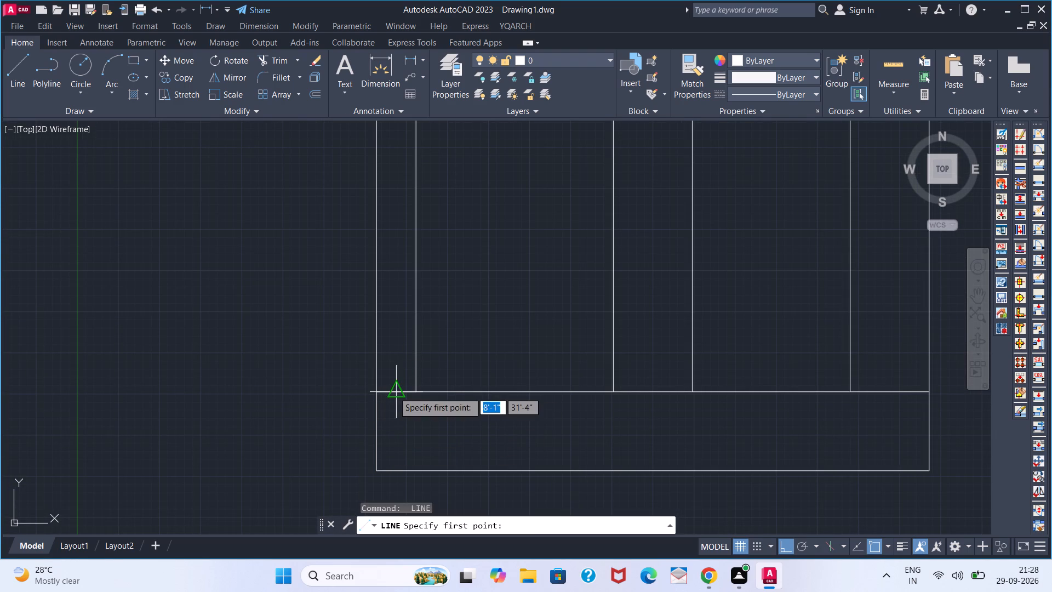
pyautogui.click(393, 392)
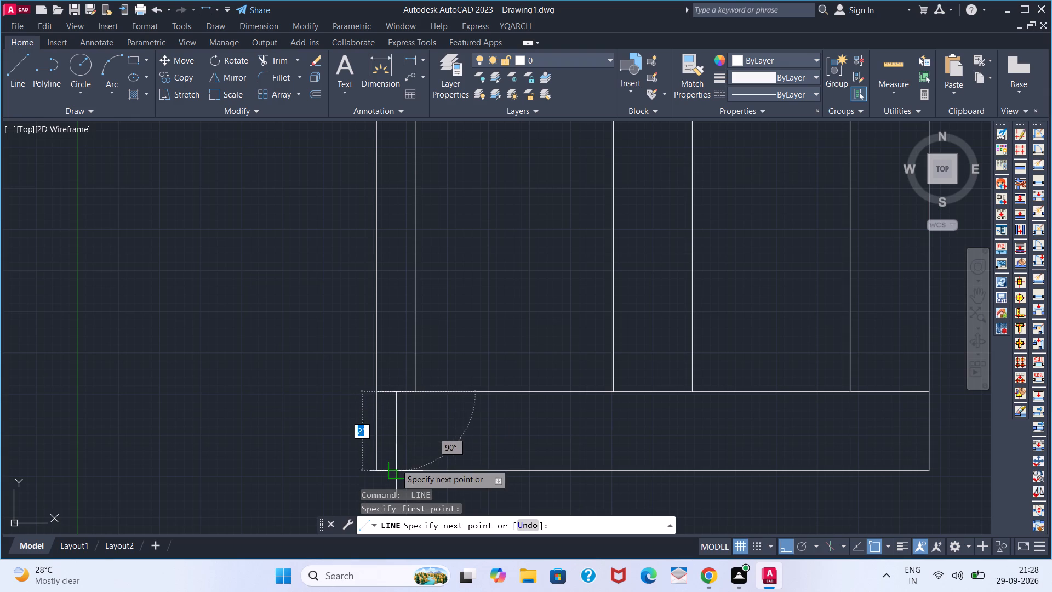
pyautogui.click(396, 464)
pyautogui.press('space')
pyautogui.scroll(-4, 396, 449)
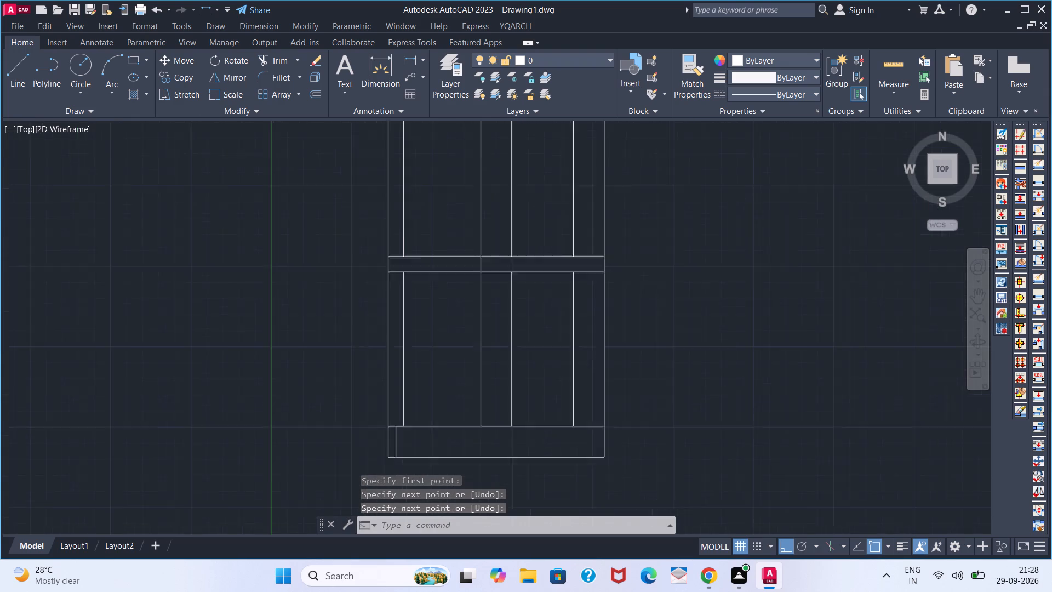
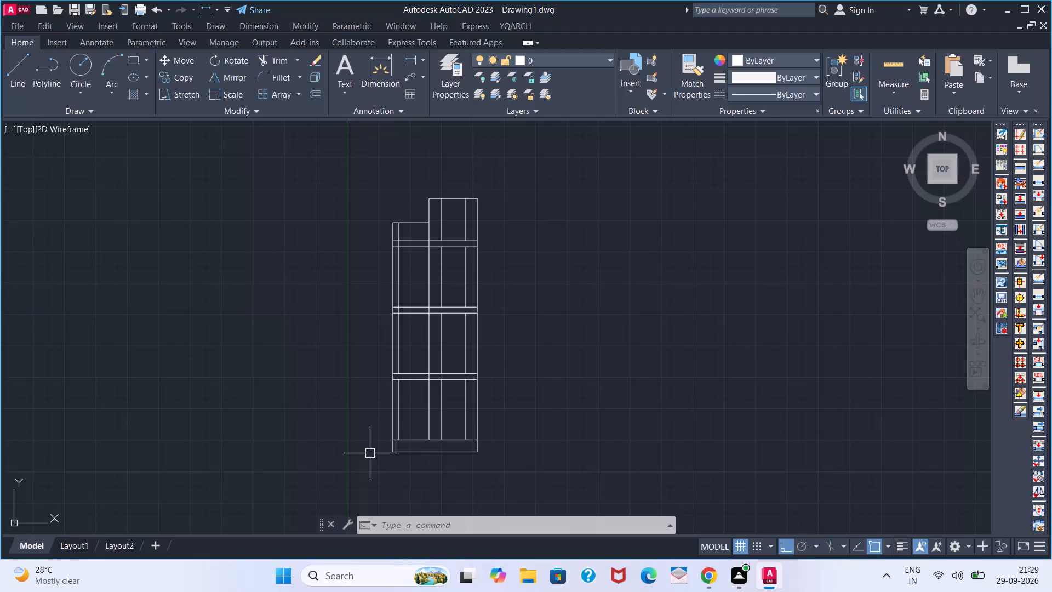
# Draw a horizontal construction line with XLINE near the base of the elevation.
pyautogui.press('x')
pyautogui.press('l')
pyautogui.press('Return')
pyautogui.press('h')
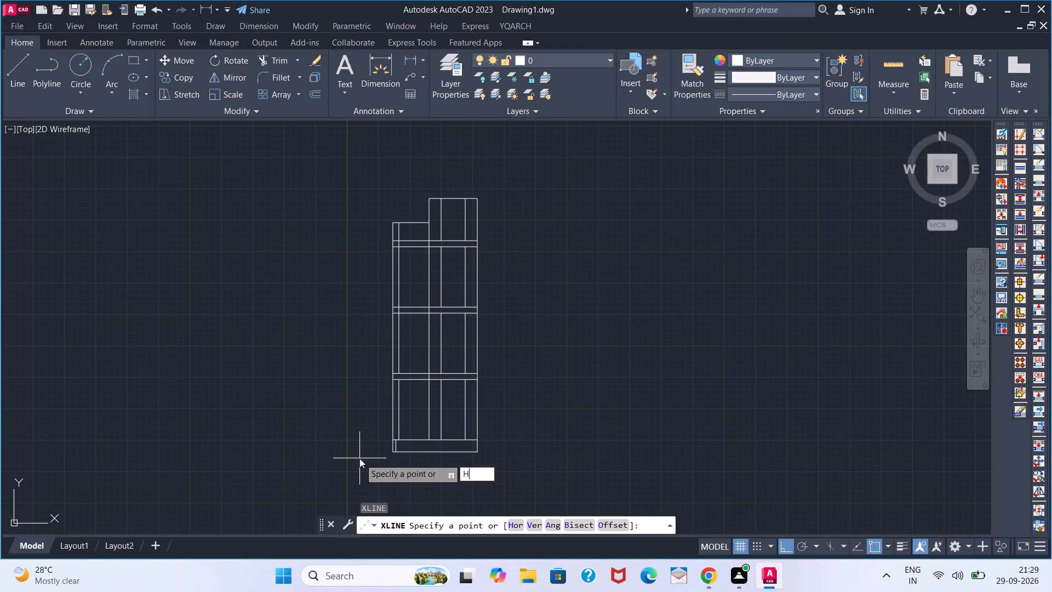
pyautogui.press('Return')
pyautogui.scroll(4, 359, 450)
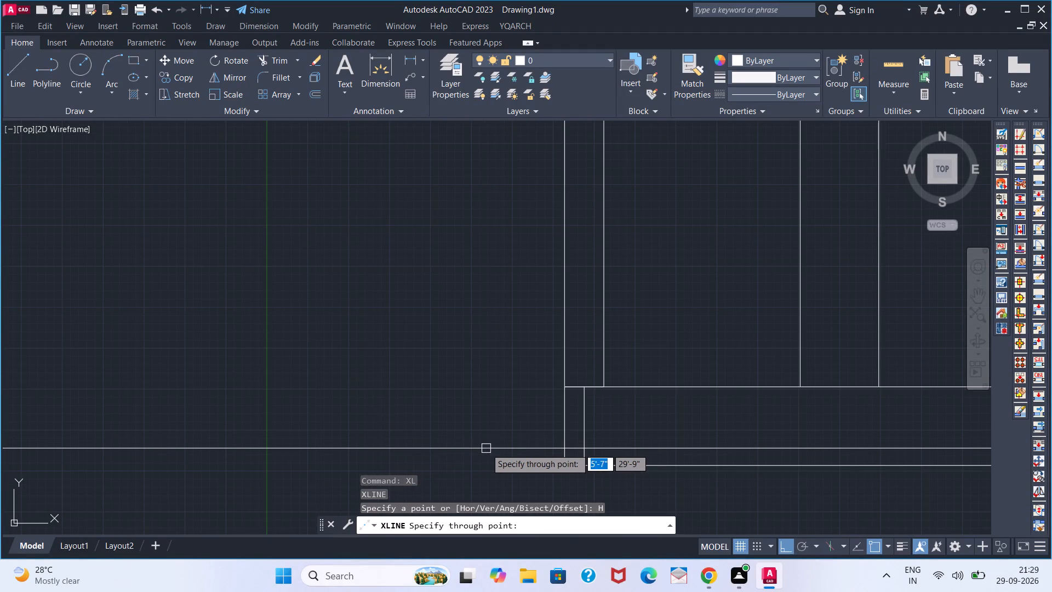
pyautogui.scroll(-2, 512, 448)
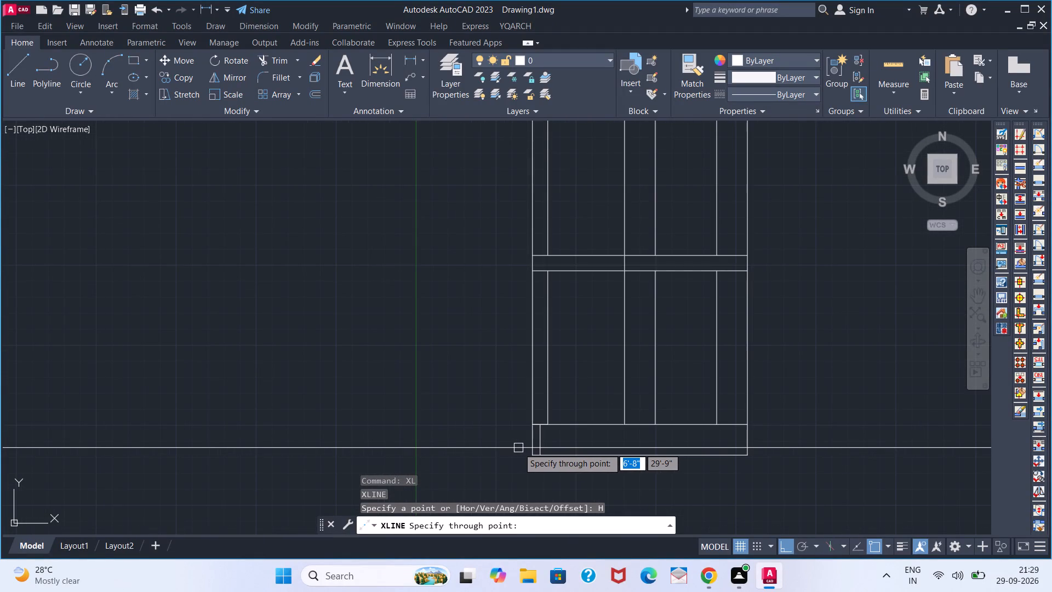
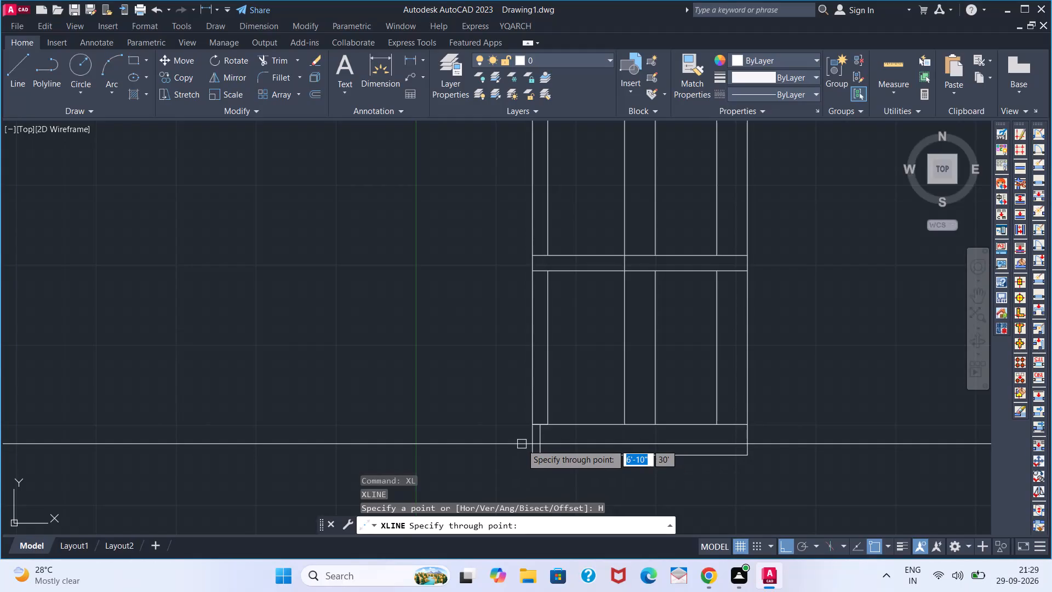
# Place the horizontal construction line through the base band, between its upper and lower edges.
pyautogui.click(522, 444)
pyautogui.press('space')
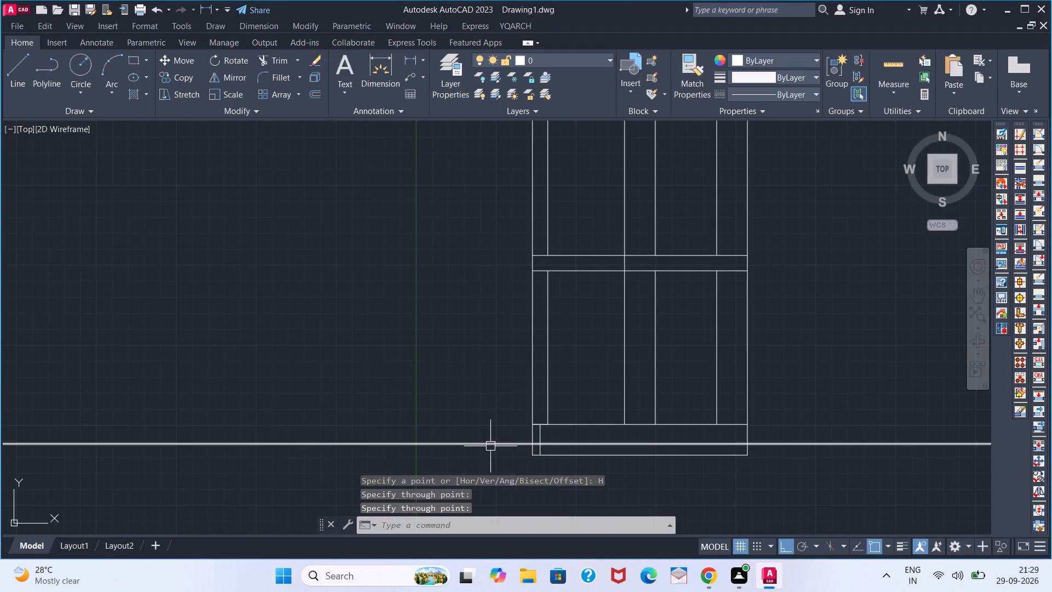
# Trim the horizontal construction line where it extends beyond the left and right edges of the base band.
pyautogui.write('TR')
pyautogui.press('space')
pyautogui.click(489, 446)
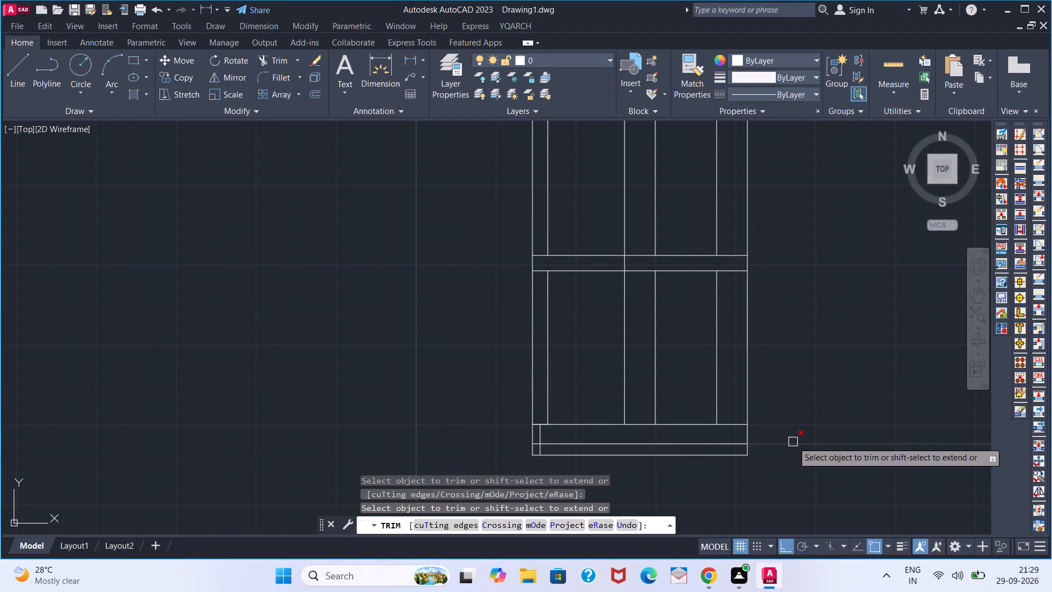
pyautogui.click(793, 442)
pyautogui.press('space')
pyautogui.scroll(-2, 605, 468)
pyautogui.scroll(3, 604, 465)
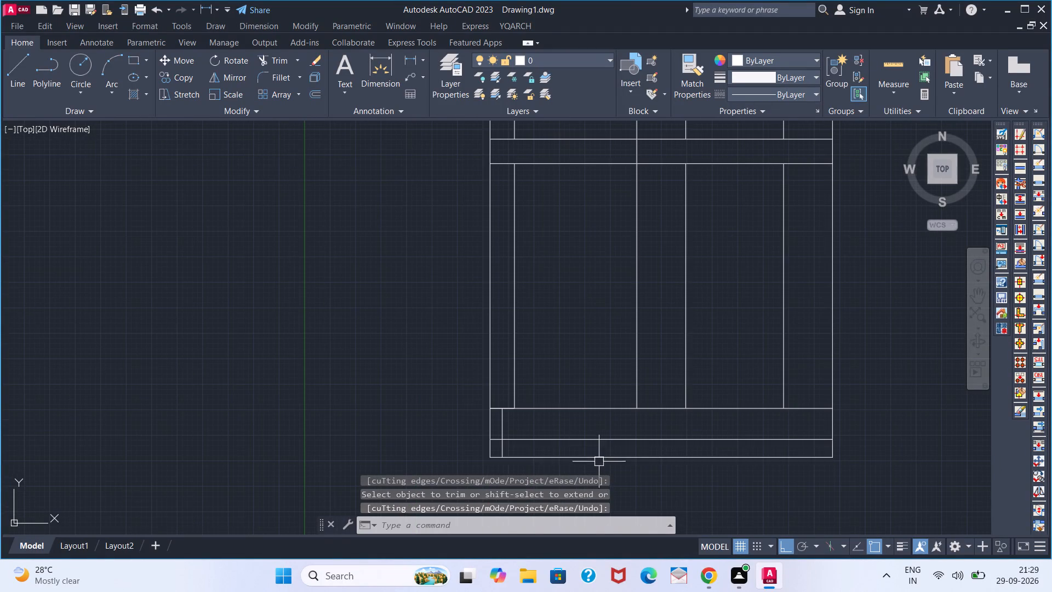
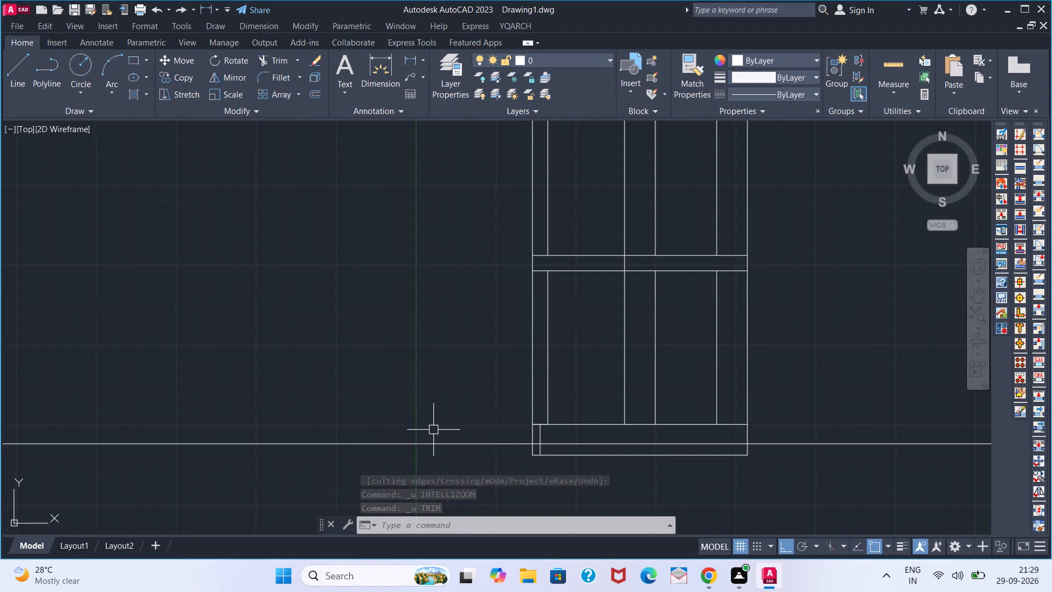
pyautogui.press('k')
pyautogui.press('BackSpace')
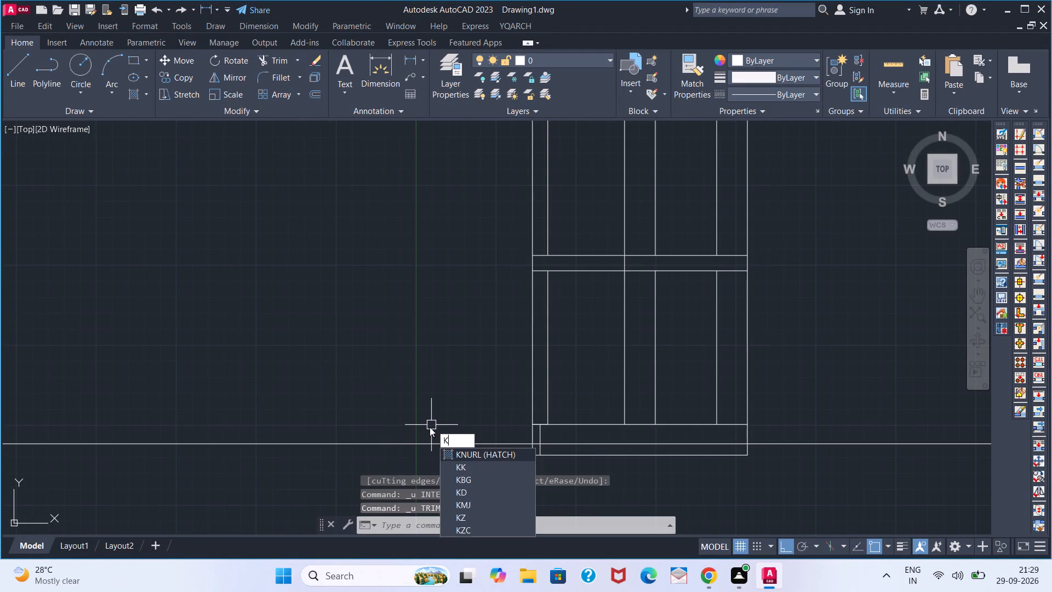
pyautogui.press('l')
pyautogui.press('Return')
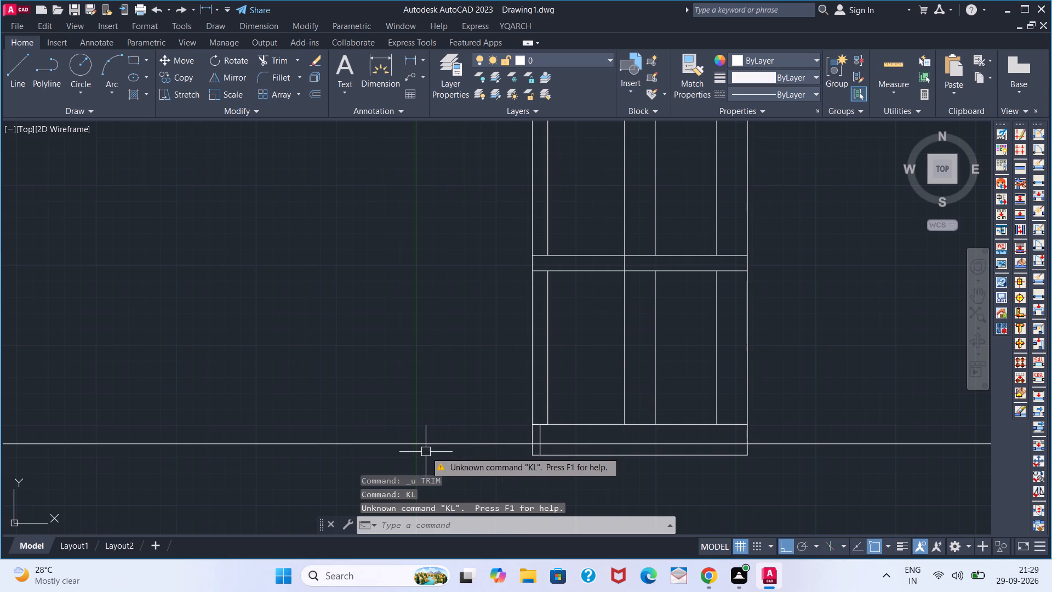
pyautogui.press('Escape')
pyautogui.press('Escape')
# Draw two short vertical lines upward from the horizontal construction line, one on each side of the building outline.
pyautogui.write('.L')
pyautogui.press('Return')
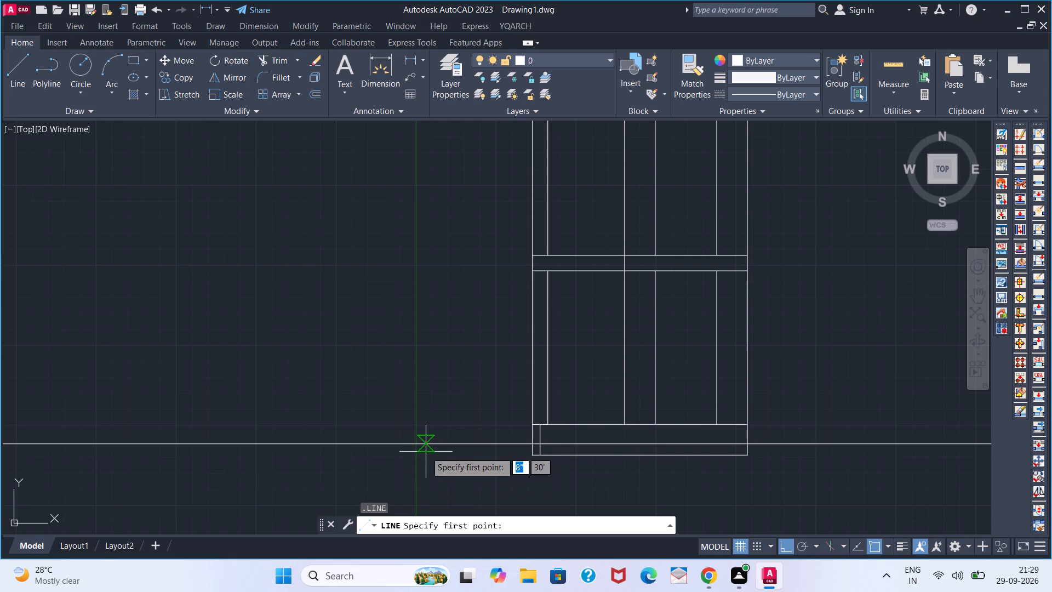
pyautogui.click(468, 449)
pyautogui.click(469, 408)
pyautogui.press('space')
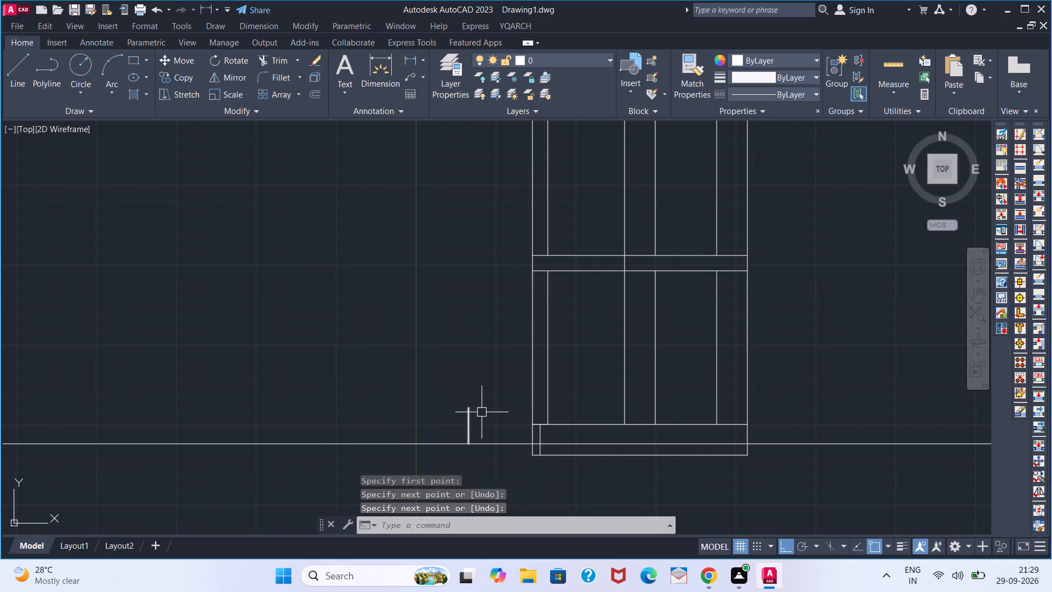
pyautogui.press('space')
pyautogui.click(847, 448)
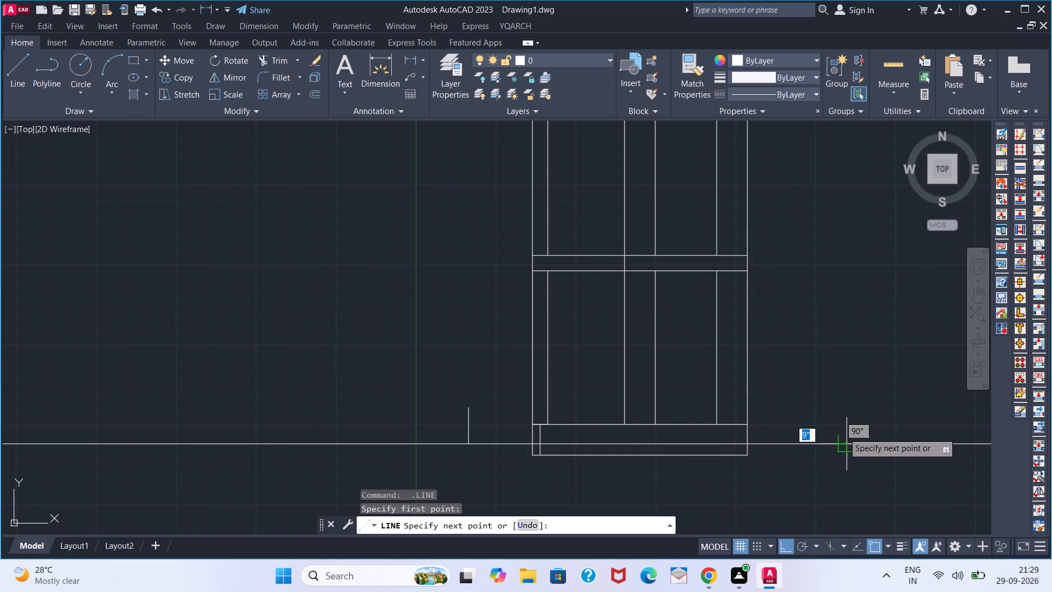
pyautogui.click(837, 385)
pyautogui.press('space')
# Trim the construction line's ends beyond the two short vertical lines, and remove both short lines.
pyautogui.write('TR')
pyautogui.press('space')
pyautogui.click(878, 445)
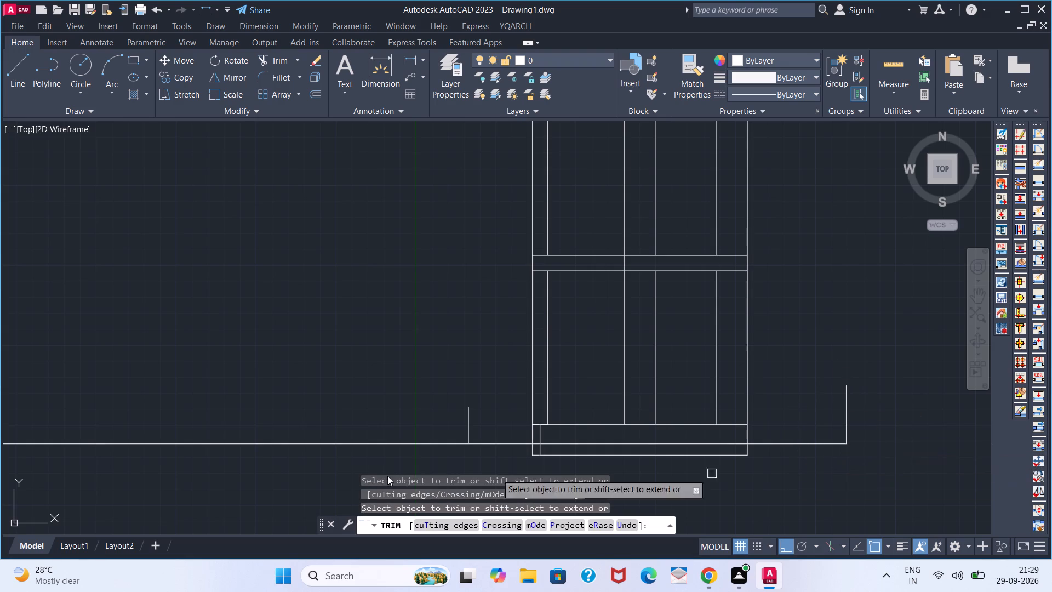
pyautogui.click(453, 443)
pyautogui.click(464, 429)
pyautogui.click(481, 429)
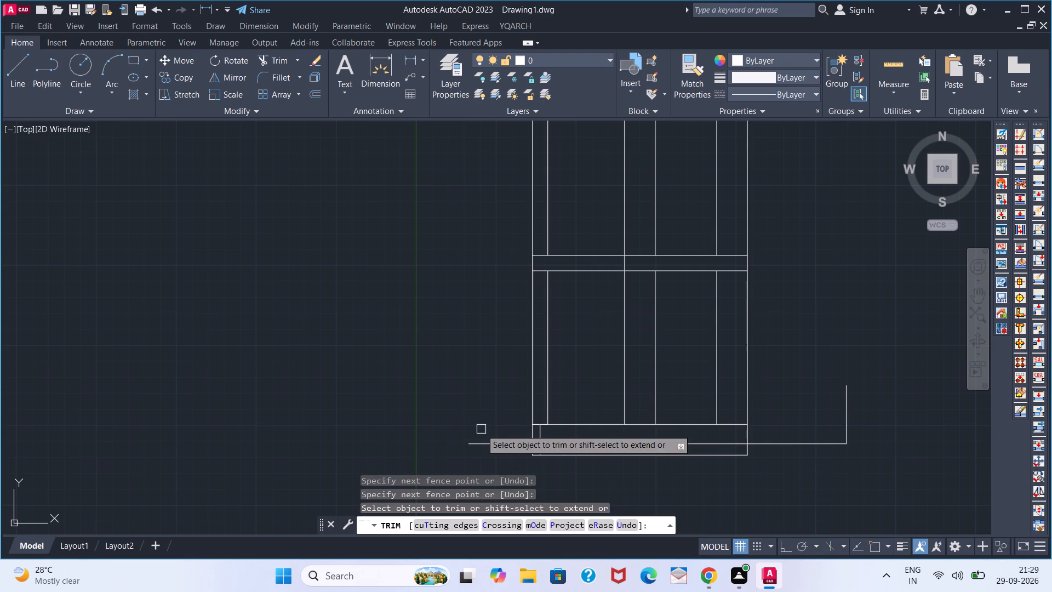
pyautogui.click(849, 428)
pyautogui.press('space')
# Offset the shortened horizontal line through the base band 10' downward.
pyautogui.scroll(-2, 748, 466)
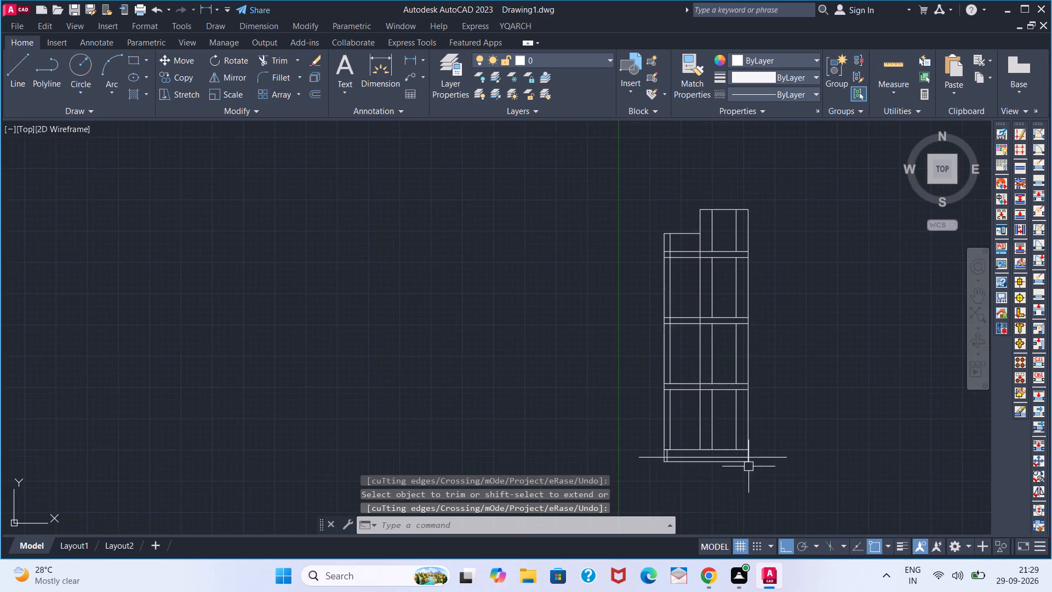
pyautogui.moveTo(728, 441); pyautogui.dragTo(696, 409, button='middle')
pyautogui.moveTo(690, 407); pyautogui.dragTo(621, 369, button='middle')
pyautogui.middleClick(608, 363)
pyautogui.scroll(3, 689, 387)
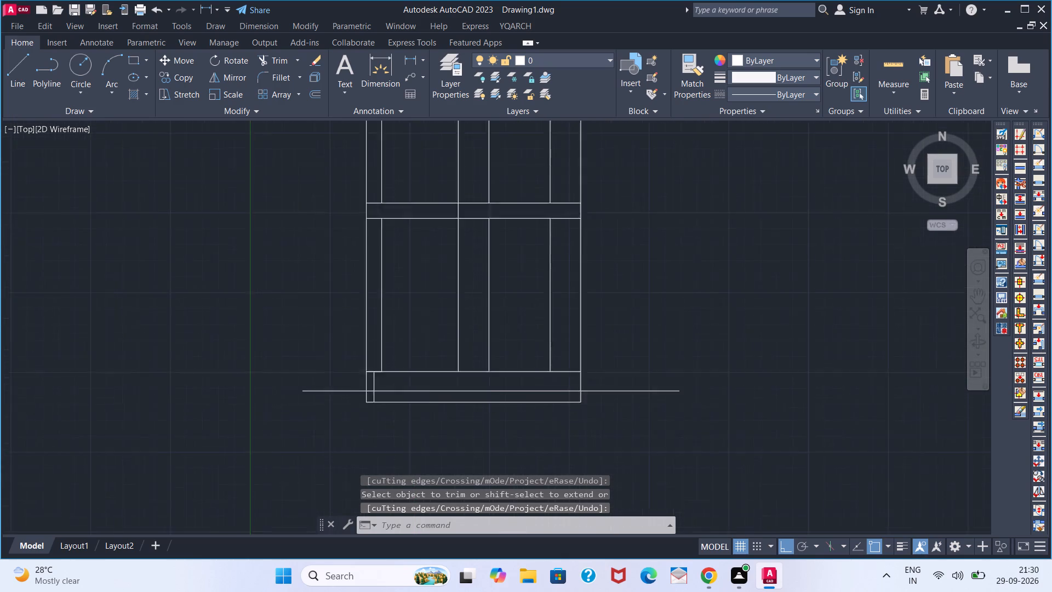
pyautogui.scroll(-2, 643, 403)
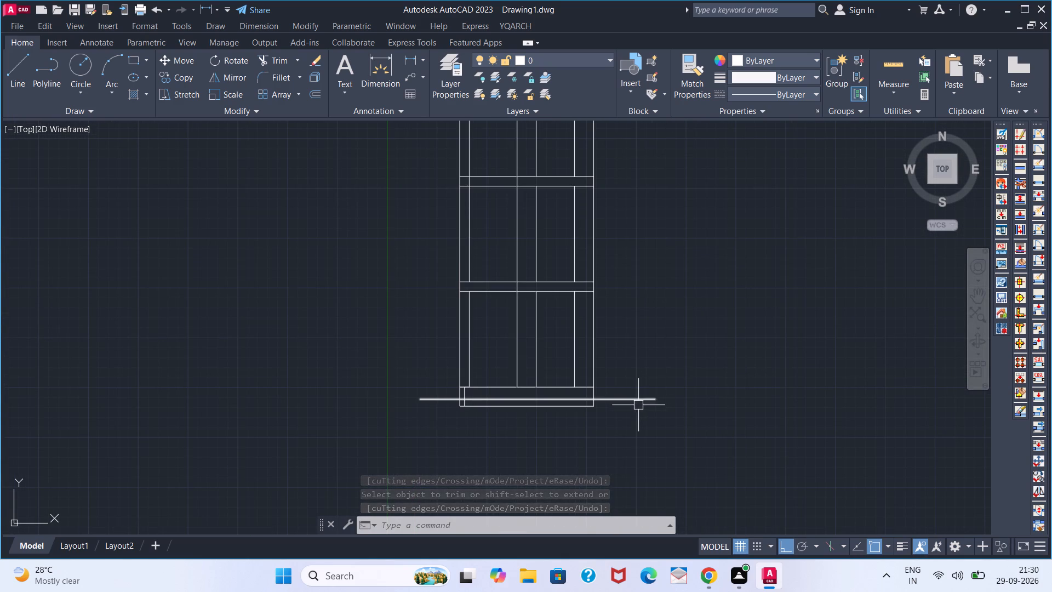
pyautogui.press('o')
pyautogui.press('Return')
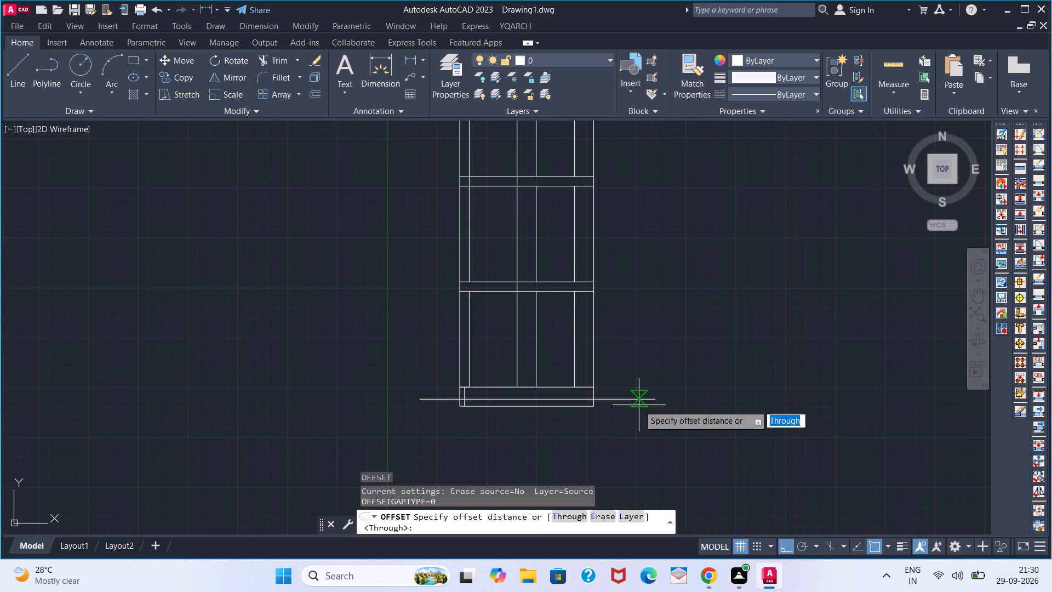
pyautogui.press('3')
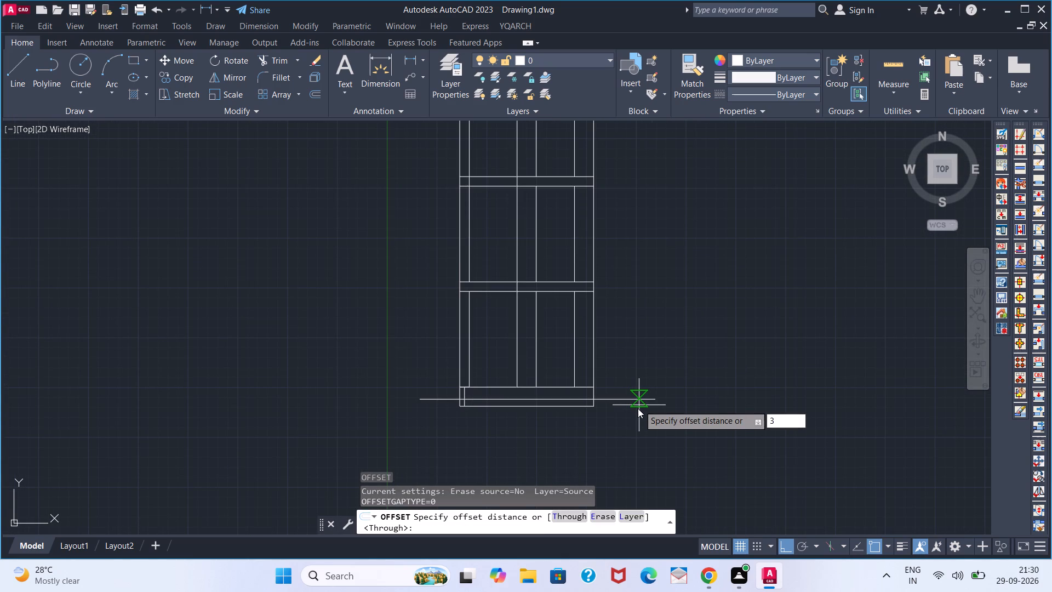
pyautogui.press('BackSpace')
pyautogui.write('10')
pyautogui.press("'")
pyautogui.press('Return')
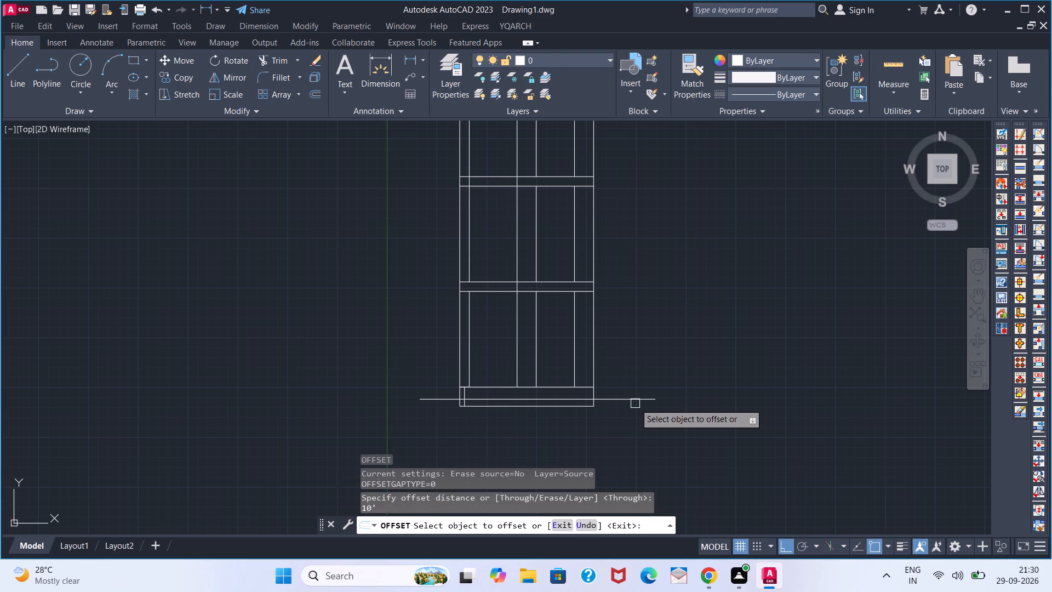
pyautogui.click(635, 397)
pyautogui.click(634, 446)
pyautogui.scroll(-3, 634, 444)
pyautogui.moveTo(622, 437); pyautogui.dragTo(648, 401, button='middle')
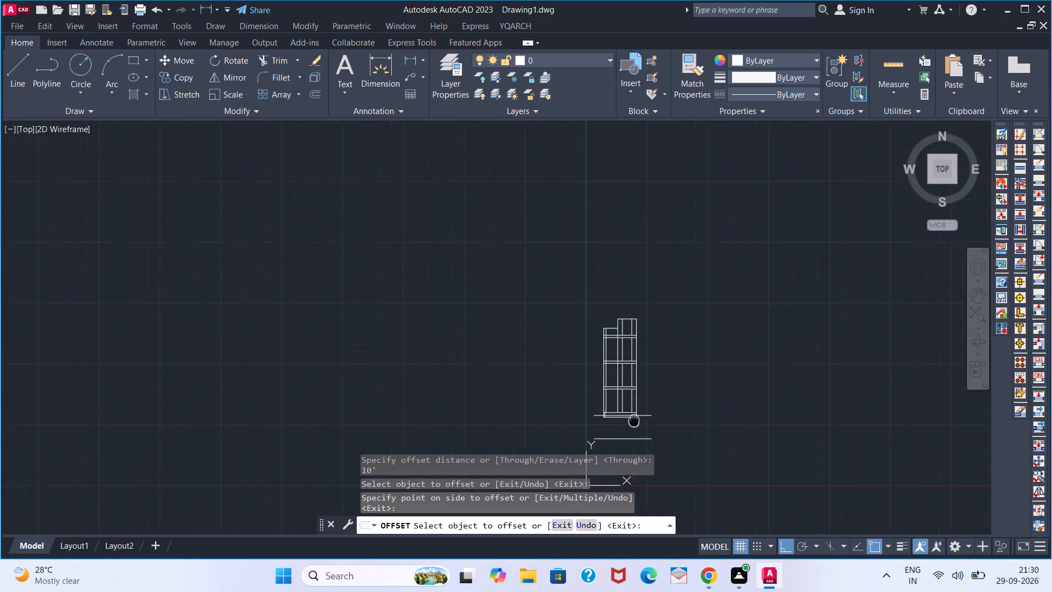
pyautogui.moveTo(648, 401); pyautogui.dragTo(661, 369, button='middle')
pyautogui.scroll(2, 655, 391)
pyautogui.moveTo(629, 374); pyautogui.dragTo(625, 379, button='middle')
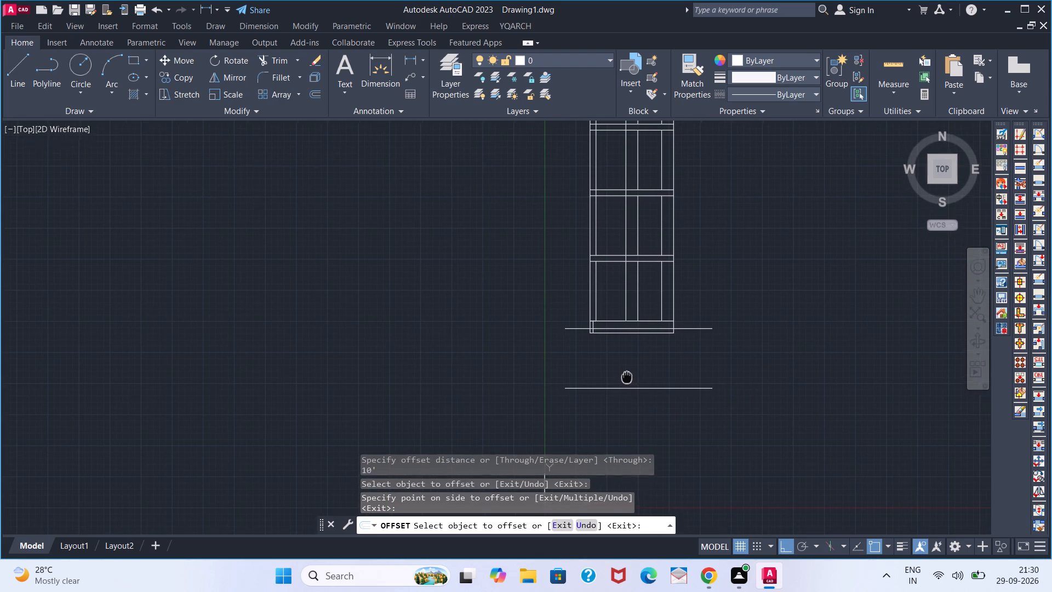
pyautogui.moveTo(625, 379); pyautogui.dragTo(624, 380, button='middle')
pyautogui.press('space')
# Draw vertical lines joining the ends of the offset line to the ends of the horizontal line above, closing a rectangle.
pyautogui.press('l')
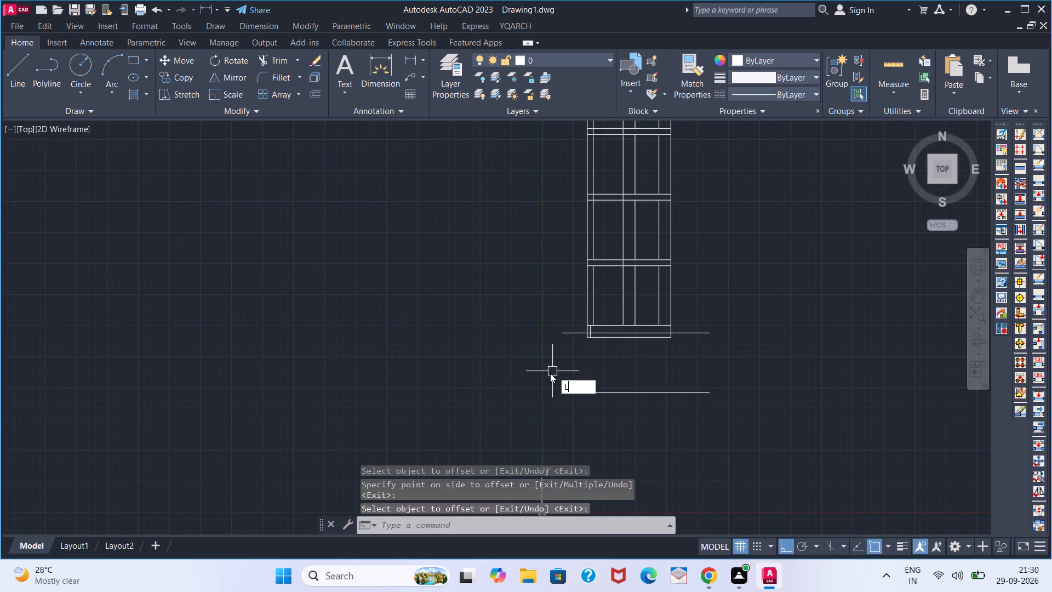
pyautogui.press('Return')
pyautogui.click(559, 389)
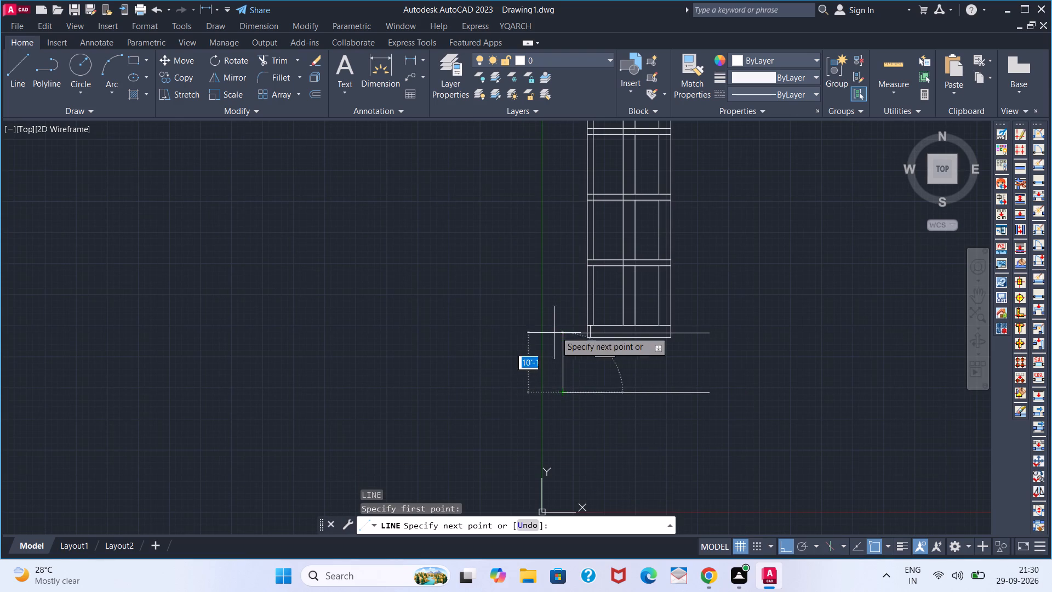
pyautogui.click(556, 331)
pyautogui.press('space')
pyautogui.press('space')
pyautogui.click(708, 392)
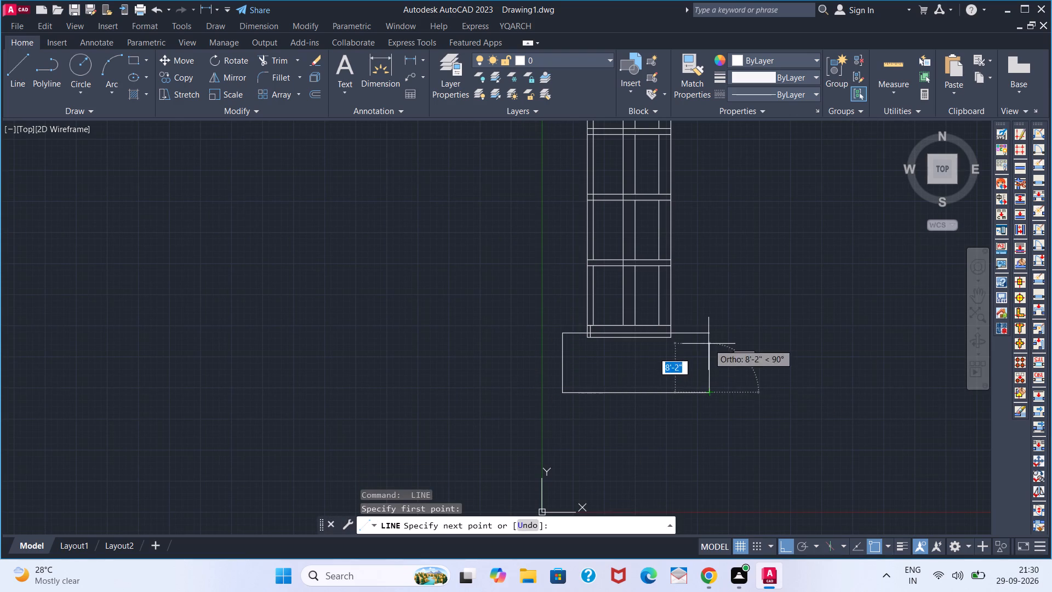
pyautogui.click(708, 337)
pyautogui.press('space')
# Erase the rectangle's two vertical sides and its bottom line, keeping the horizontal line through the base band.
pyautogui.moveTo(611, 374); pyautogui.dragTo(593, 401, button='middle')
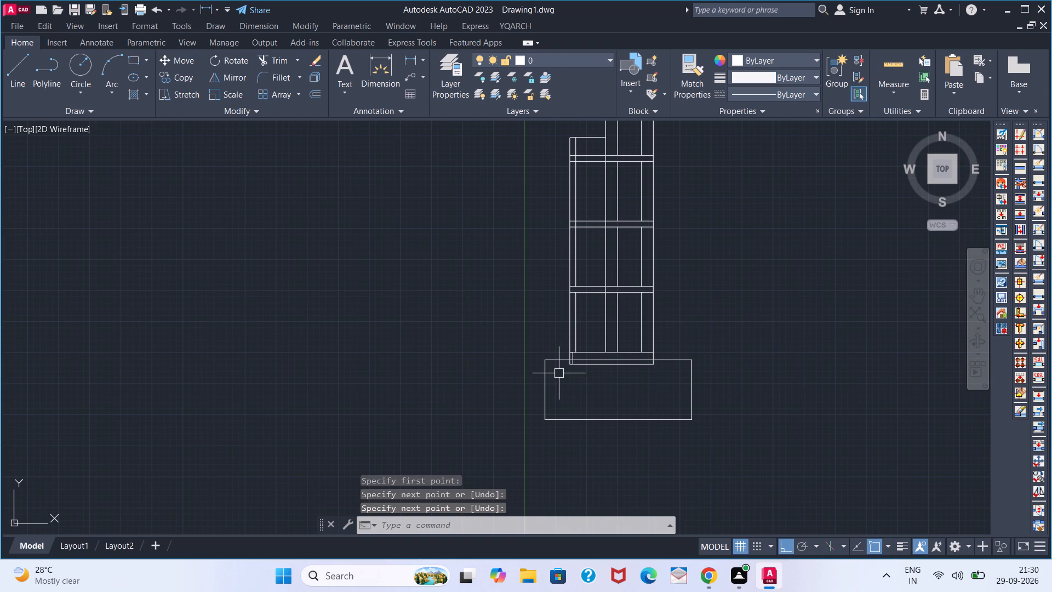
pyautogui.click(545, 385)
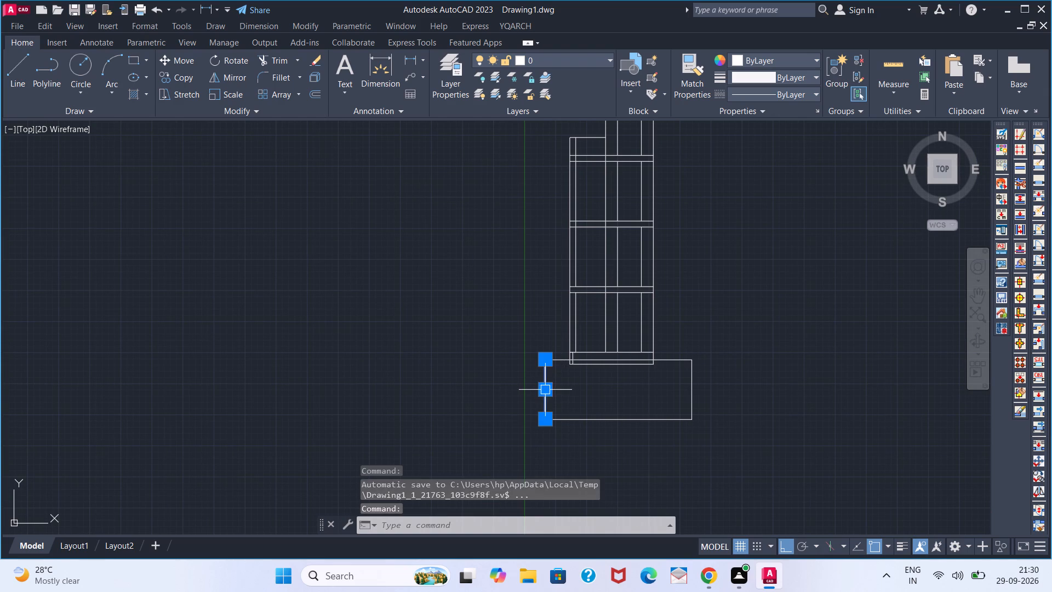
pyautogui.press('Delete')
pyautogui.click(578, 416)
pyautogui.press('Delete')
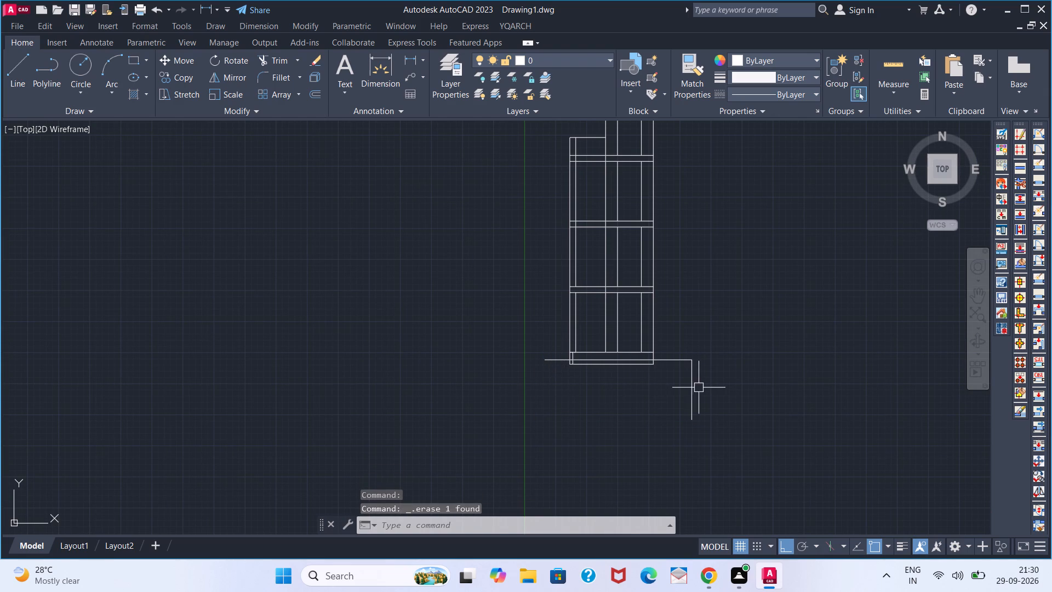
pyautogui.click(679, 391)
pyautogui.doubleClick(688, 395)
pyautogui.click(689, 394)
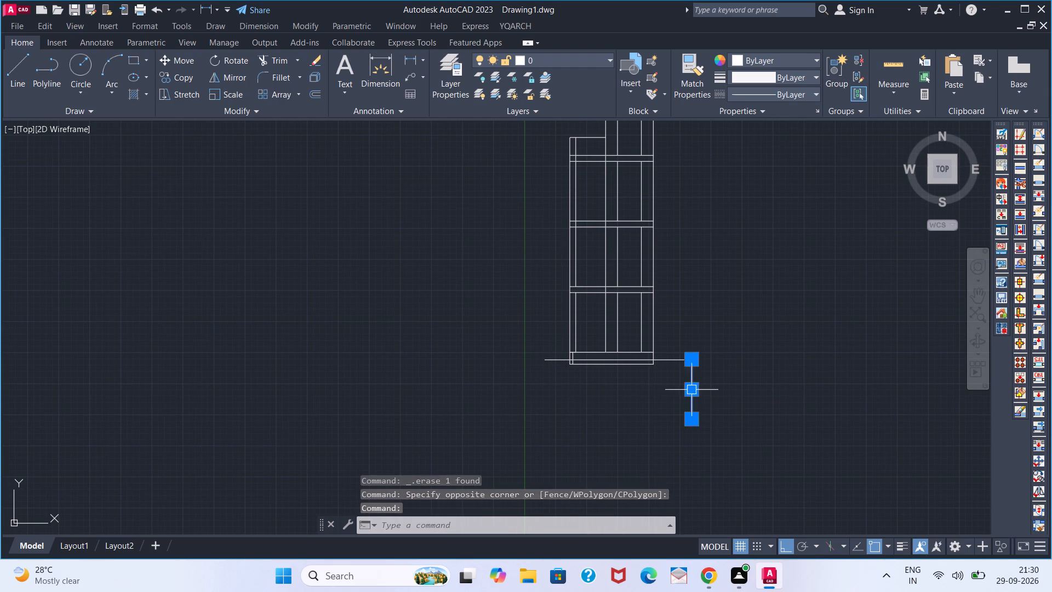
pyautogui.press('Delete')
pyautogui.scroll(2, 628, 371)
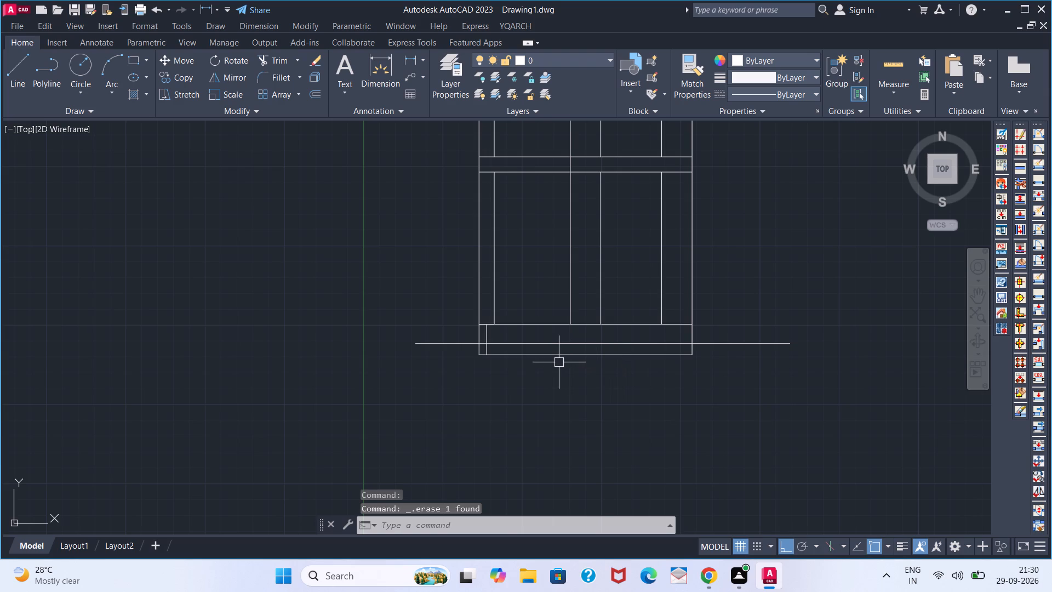
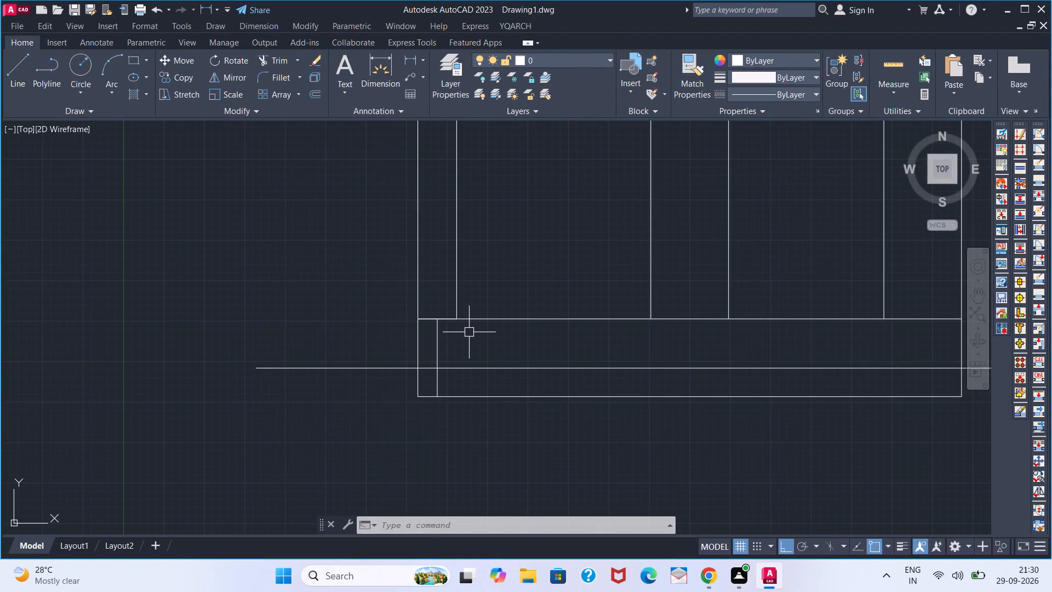
# Draw two 2' vertical lines across the base band, continuing the second and third full-height verticals from the left edge down to the base.
pyautogui.press('l')
pyautogui.press('Return')
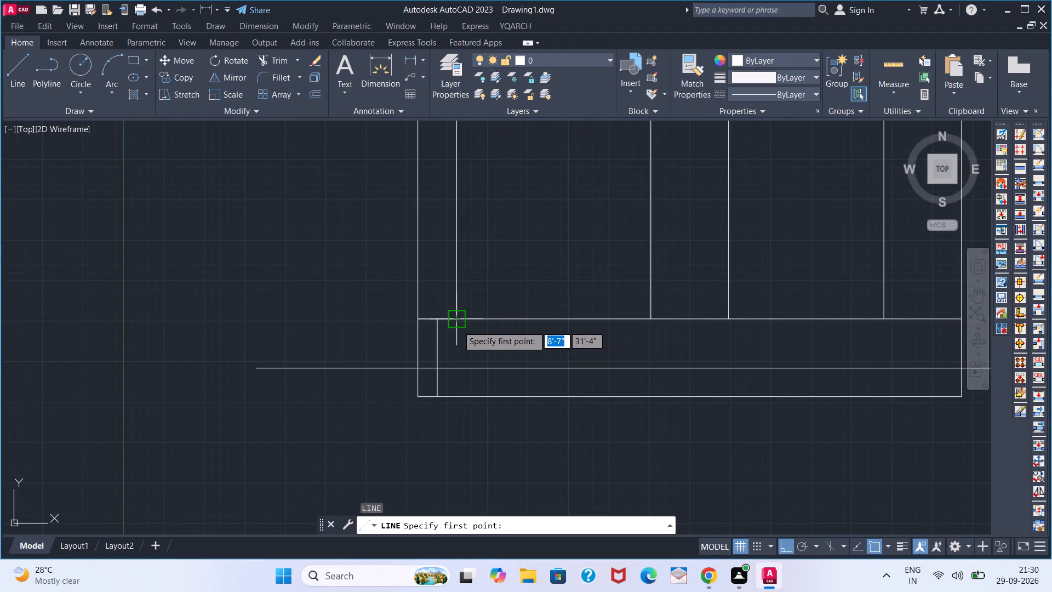
pyautogui.click(458, 326)
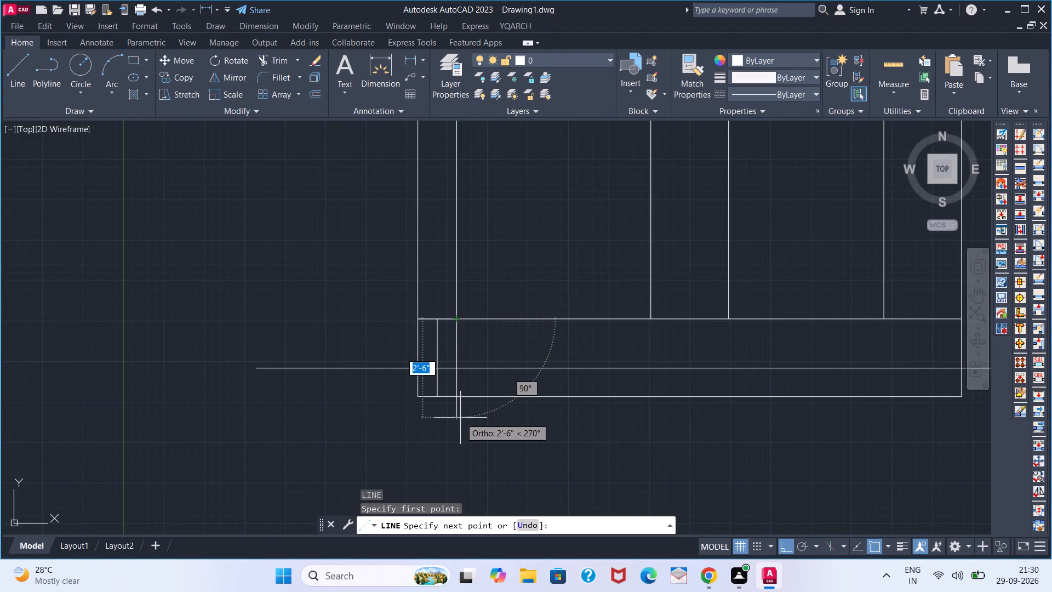
pyautogui.click(460, 404)
pyautogui.press('space')
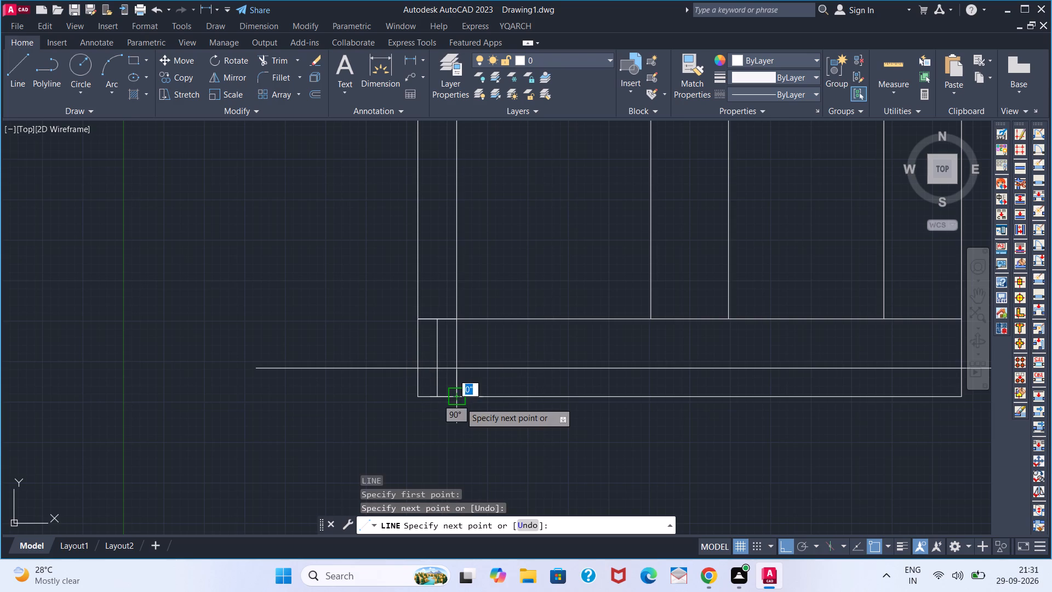
pyautogui.press('space')
pyautogui.click(655, 320)
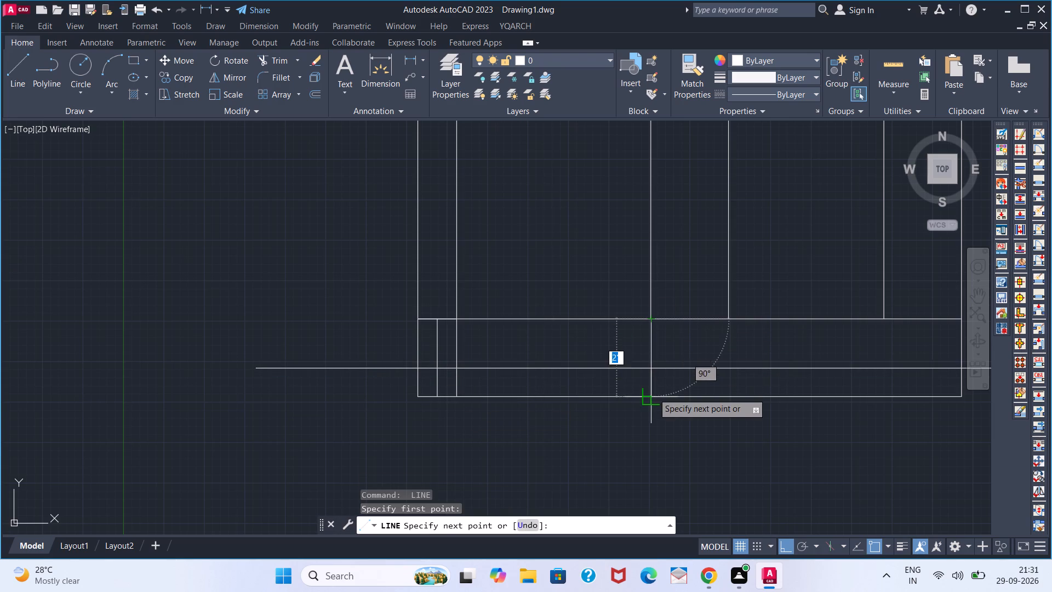
pyautogui.click(653, 393)
pyautogui.press('space')
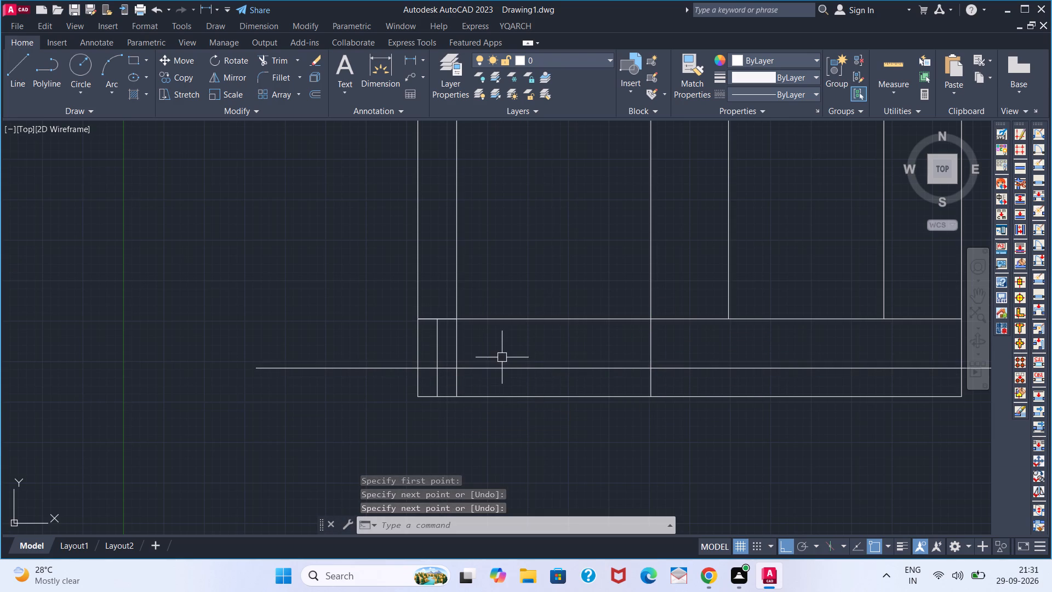
# Erase the horizontal ground line running through the base band.
pyautogui.moveTo(322, 361); pyautogui.dragTo(295, 389)
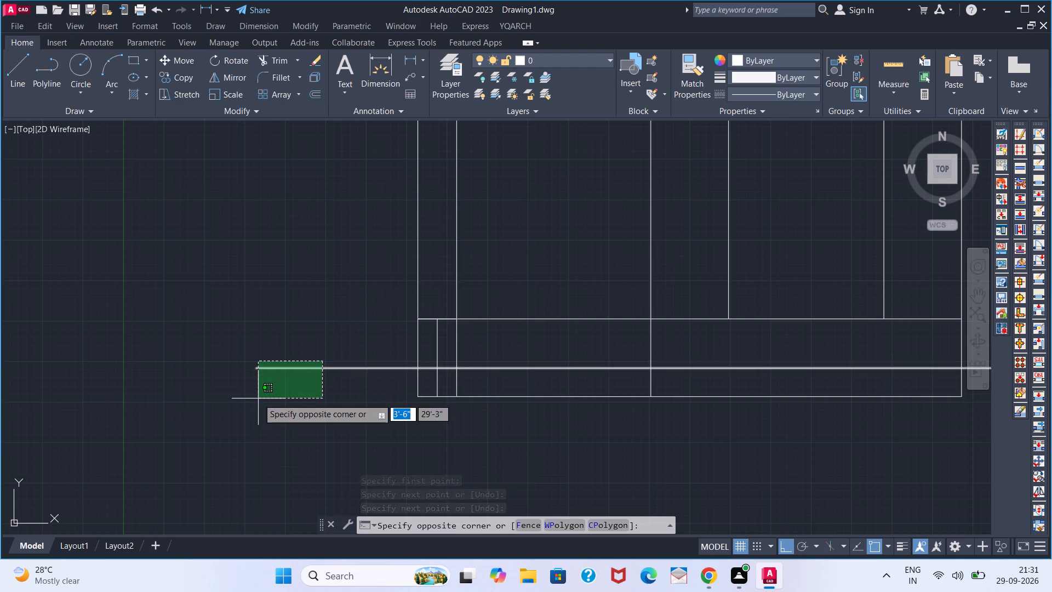
pyautogui.click(264, 391)
pyautogui.press('Delete')
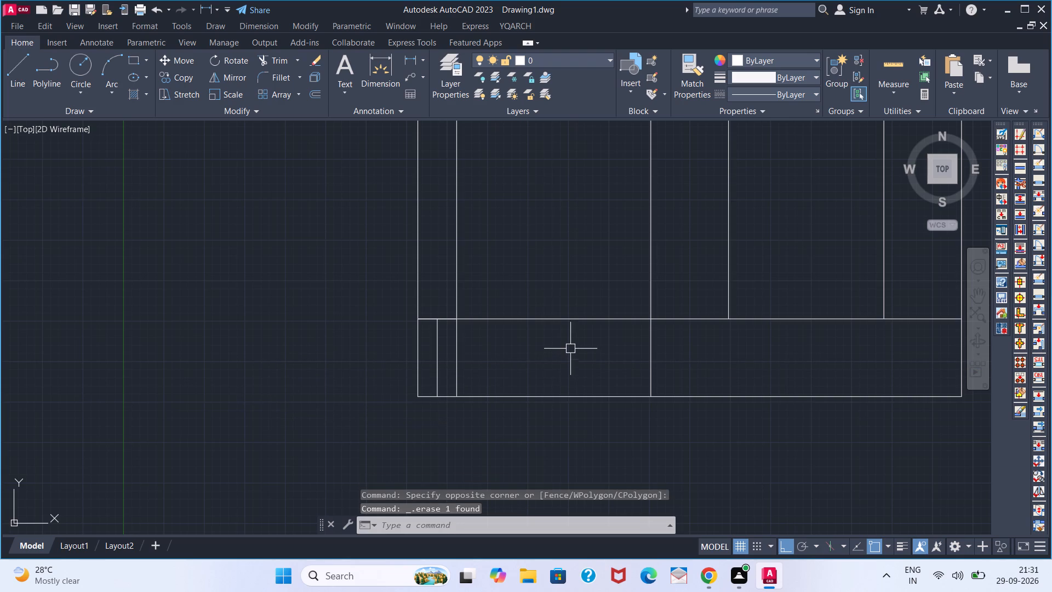
# Offset the base band's top line downward three times in succession at 10" spacing to lay out the entrance step lines.
pyautogui.scroll(2, 565, 345)
pyautogui.scroll(-3, 563, 344)
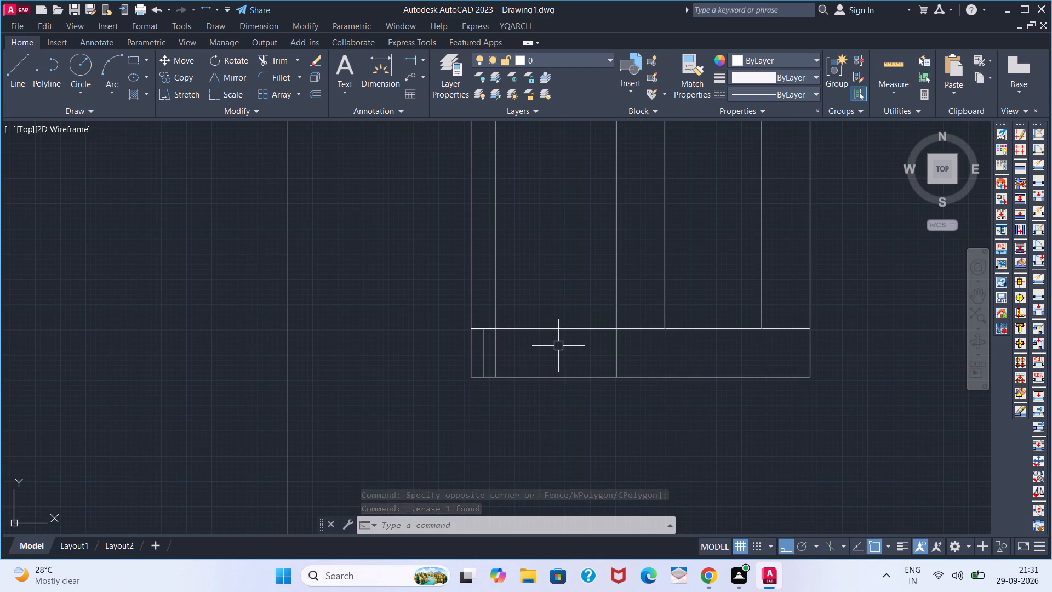
pyautogui.press('o')
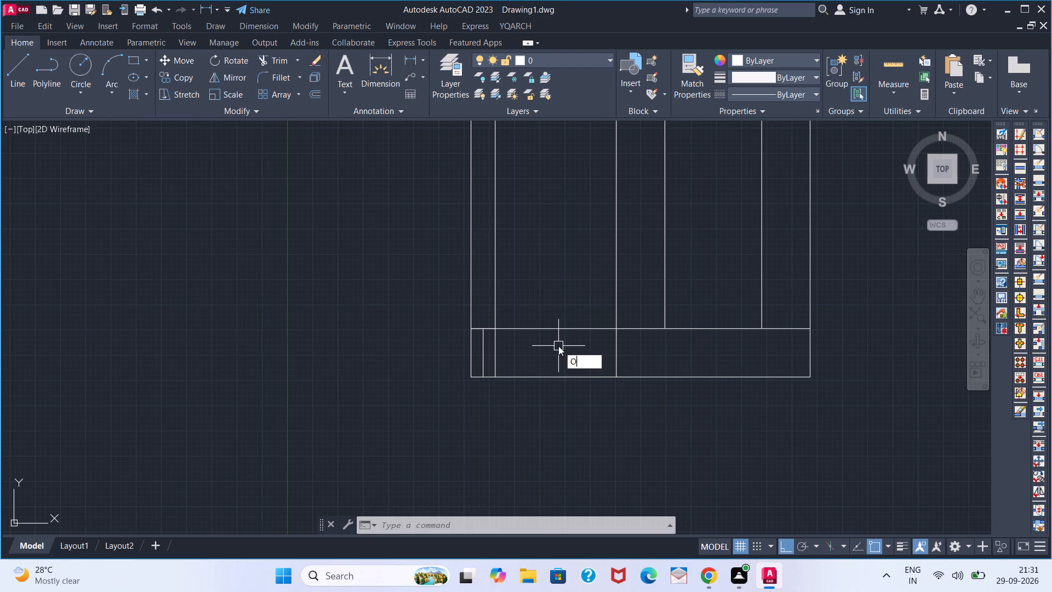
pyautogui.press('Return')
pyautogui.write('10')
pyautogui.press('Return')
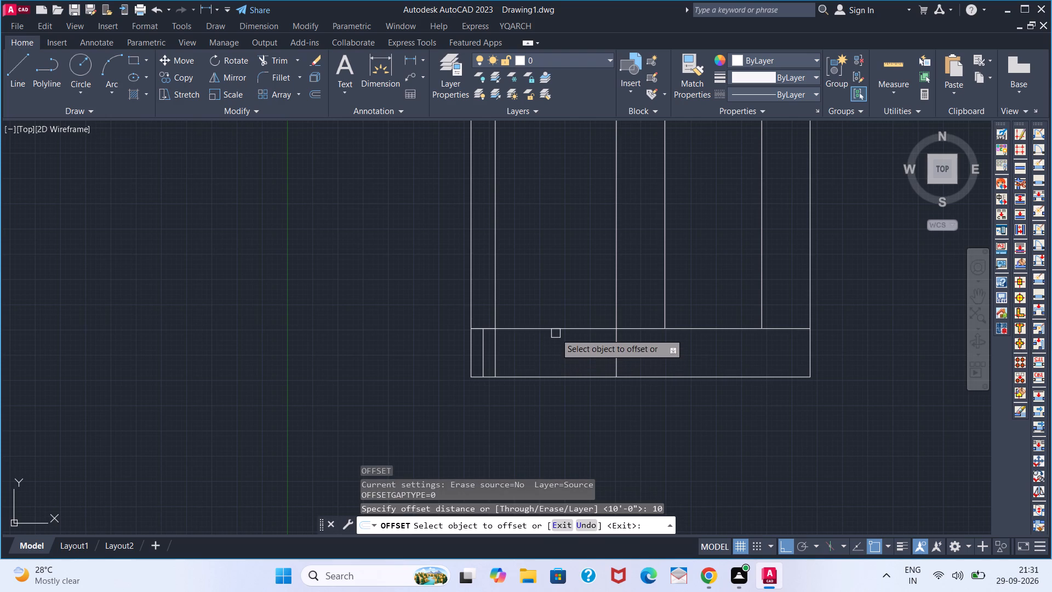
pyautogui.moveTo(557, 330); pyautogui.dragTo(558, 336)
pyautogui.click(556, 369)
pyautogui.click(554, 348)
pyautogui.click(553, 402)
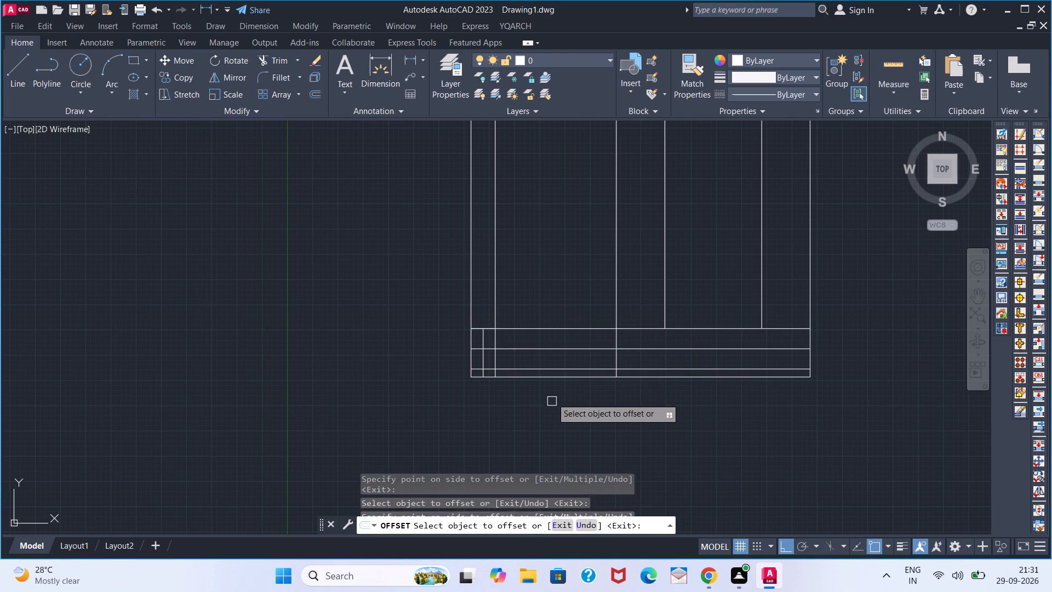
pyautogui.click(553, 371)
pyautogui.click(553, 425)
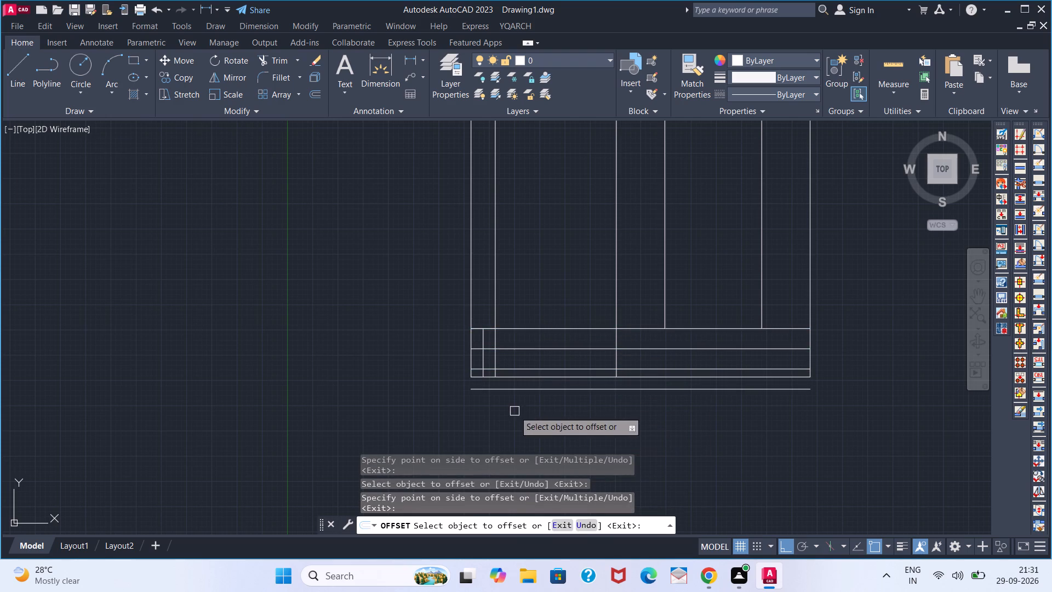
pyautogui.press('space')
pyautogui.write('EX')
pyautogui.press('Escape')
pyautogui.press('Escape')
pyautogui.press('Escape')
# Draw a short vertical line extending the left side of the steps from the base's bottom edge to the lowest offset line.
pyautogui.press('l')
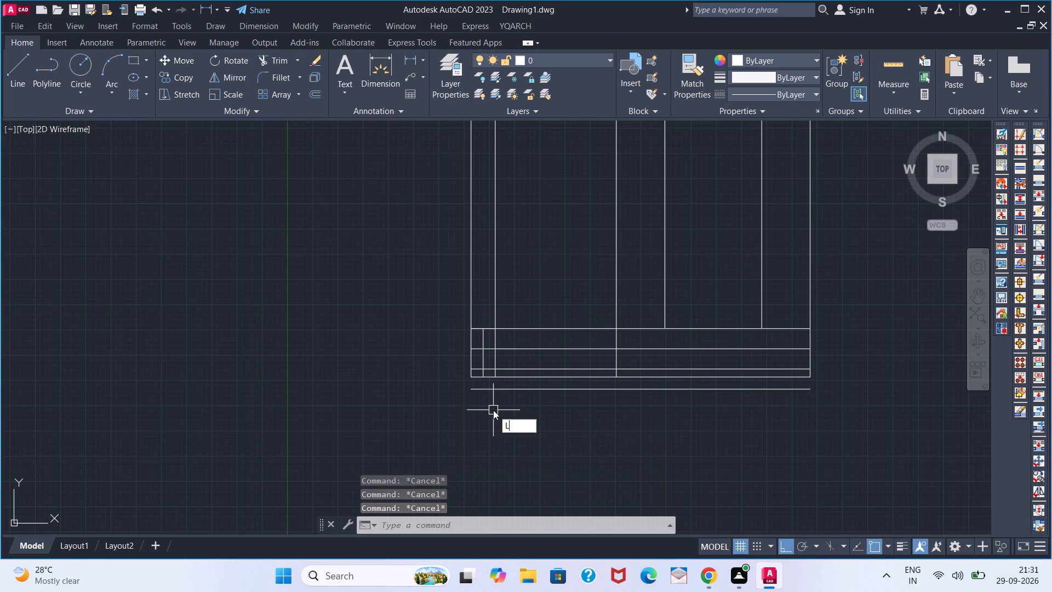
pyautogui.press('Return')
pyautogui.scroll(5, 472, 391)
pyautogui.scroll(-4, 498, 377)
pyautogui.scroll(4, 539, 373)
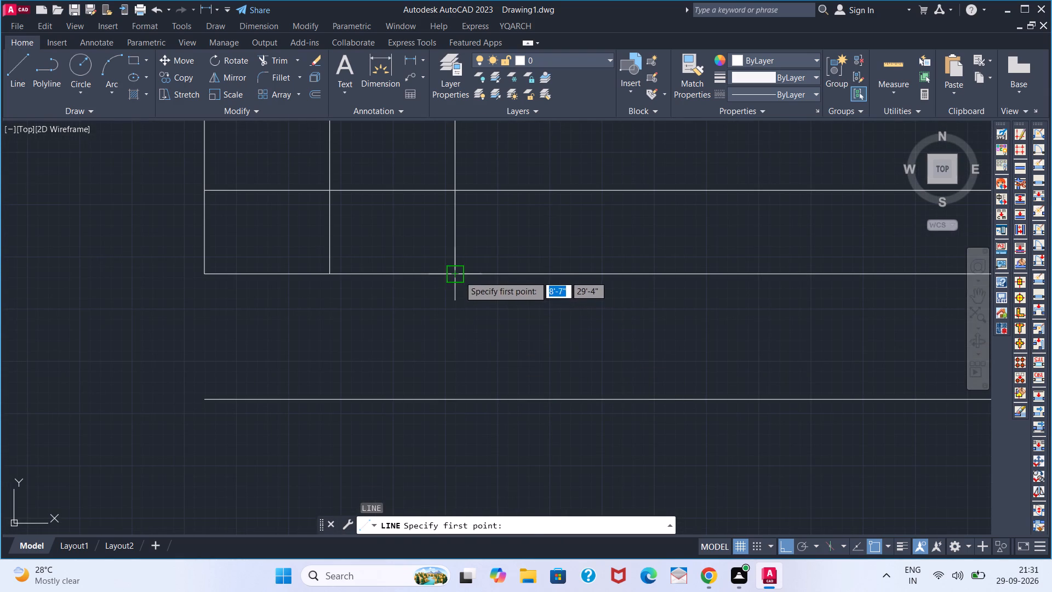
pyautogui.click(459, 276)
pyautogui.click(461, 395)
pyautogui.press('space')
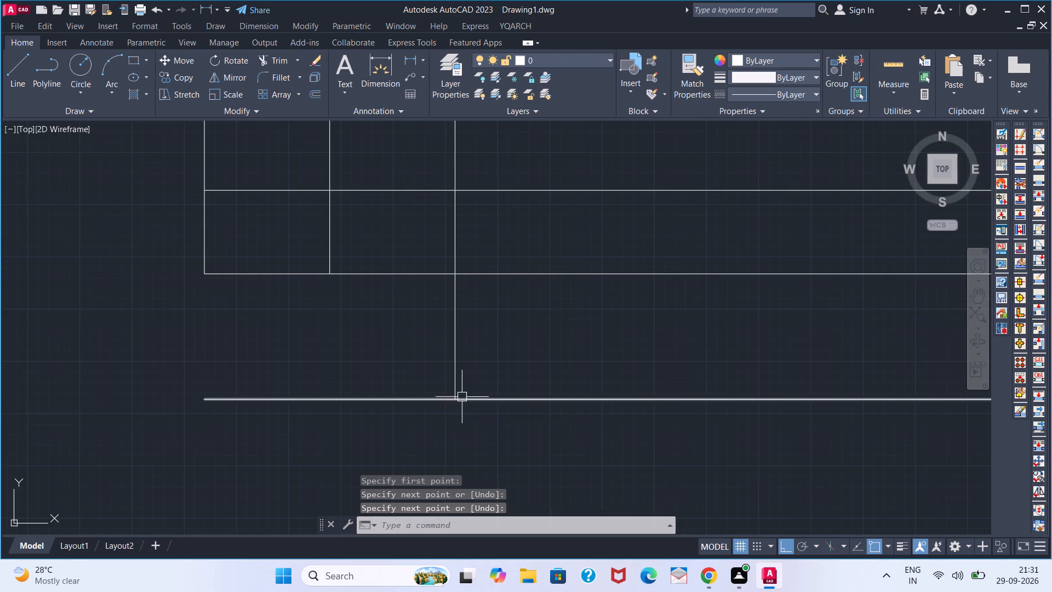
# Trim the three step lines back to the steps' left side, removing the leftover pieces toward the house's left edge.
pyautogui.scroll(-5, 463, 400)
pyautogui.write('TR')
pyautogui.press('space')
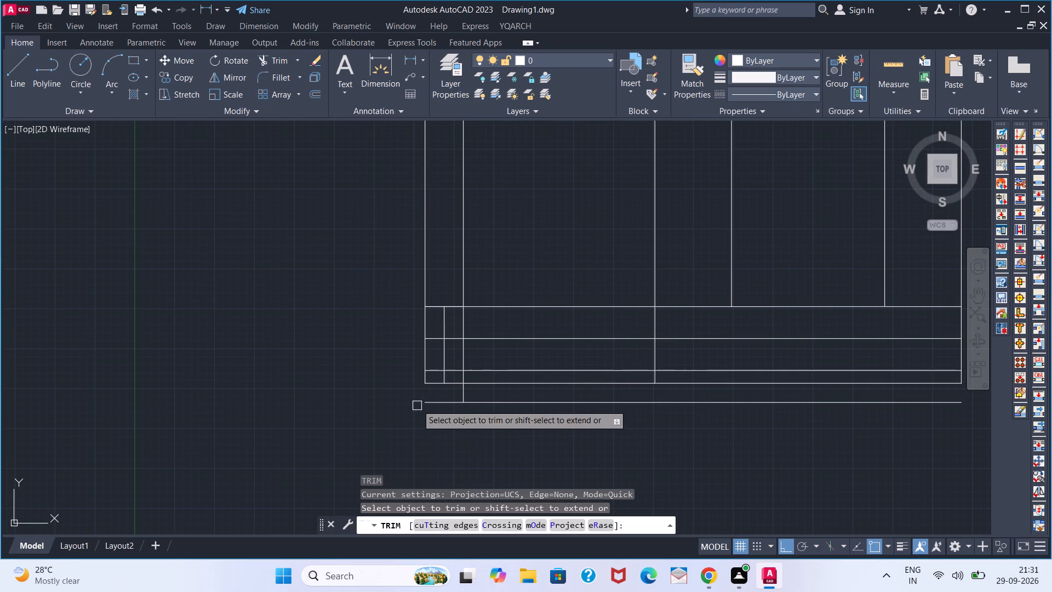
pyautogui.click(437, 397)
pyautogui.click(439, 407)
pyautogui.scroll(3, 451, 384)
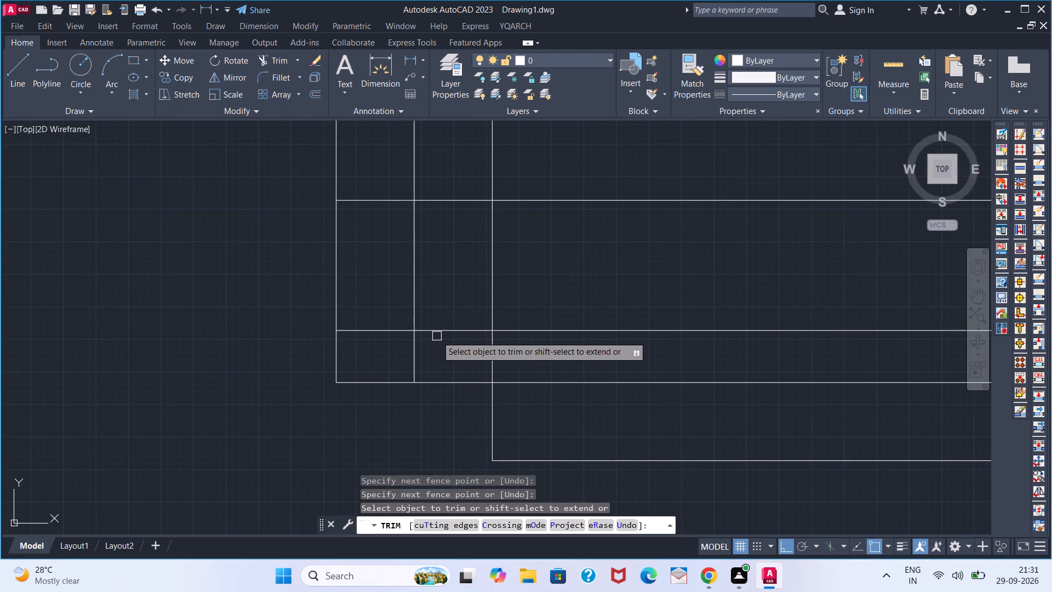
pyautogui.click(437, 330)
pyautogui.scroll(-2, 422, 329)
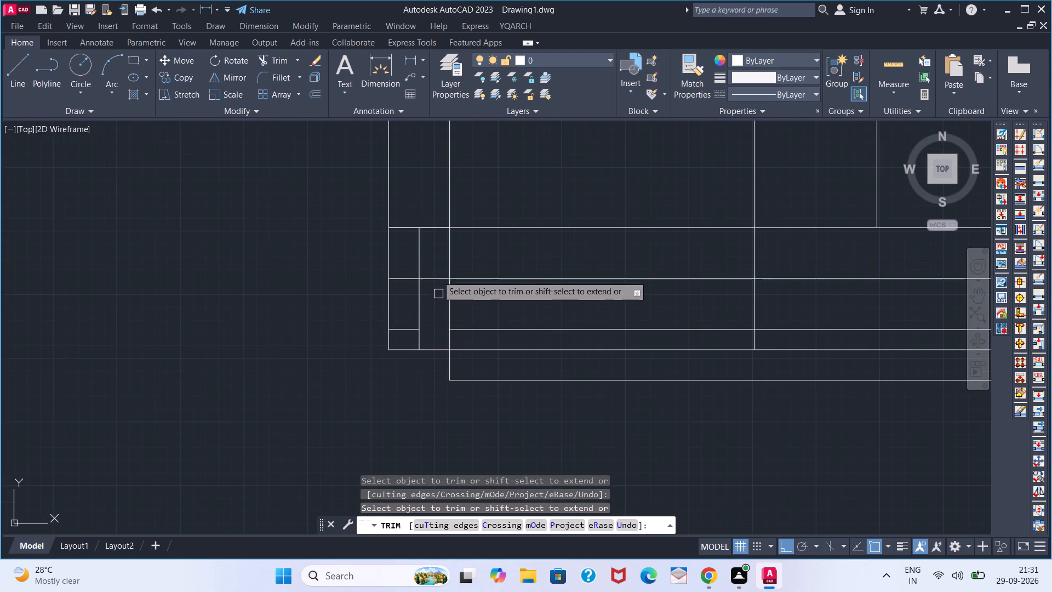
pyautogui.click(436, 271)
pyautogui.click(442, 304)
pyautogui.click(408, 281)
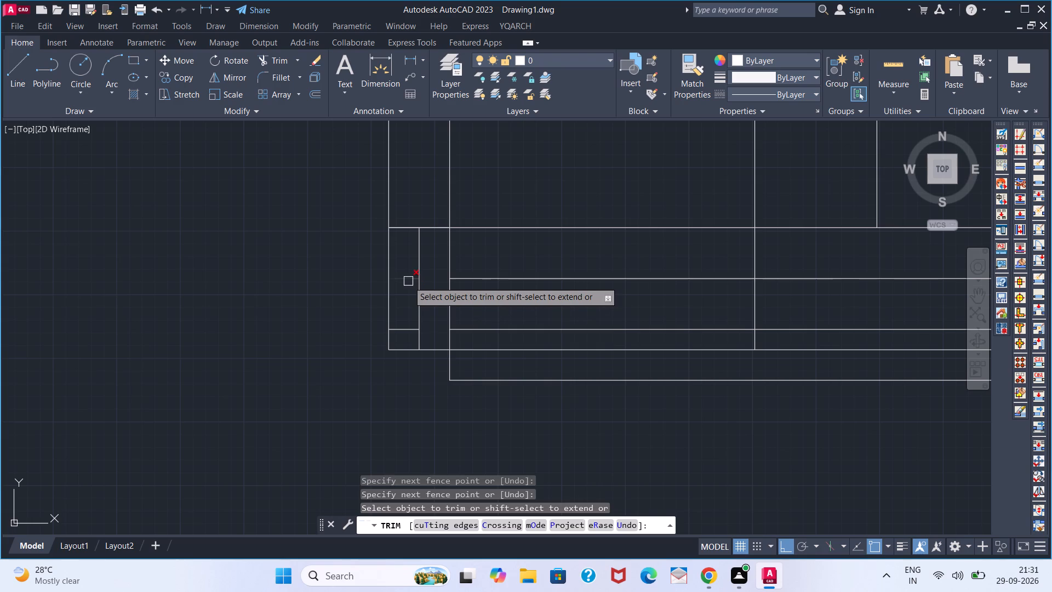
pyautogui.click(408, 332)
pyautogui.press('space')
# Trim the two step lines inside the base band where they run past the vertical on the steps' right side.
pyautogui.scroll(-3, 447, 389)
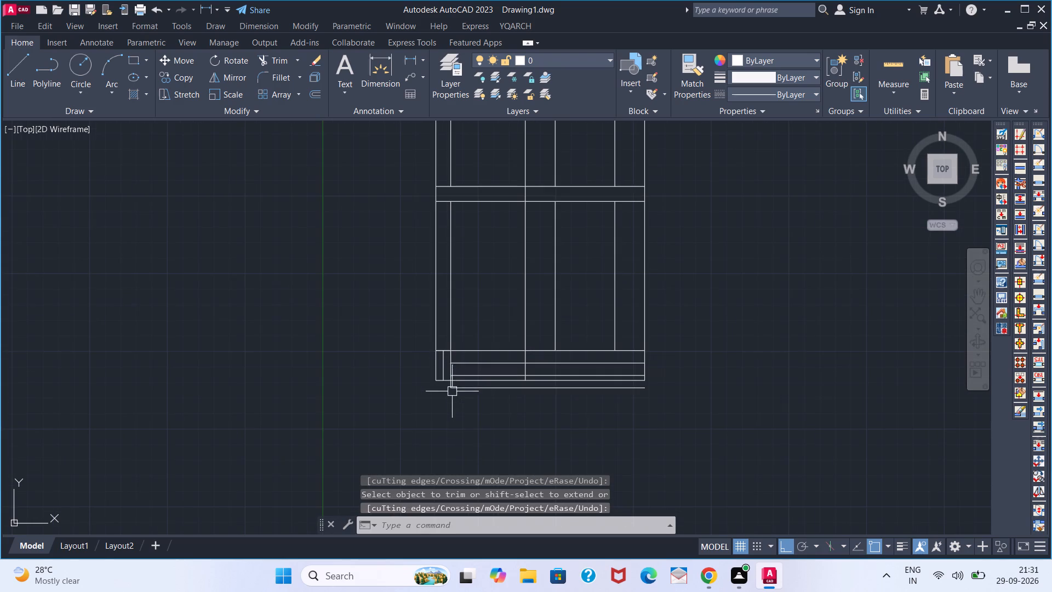
pyautogui.moveTo(567, 420); pyautogui.dragTo(495, 449, button='middle')
pyautogui.scroll(3, 464, 431)
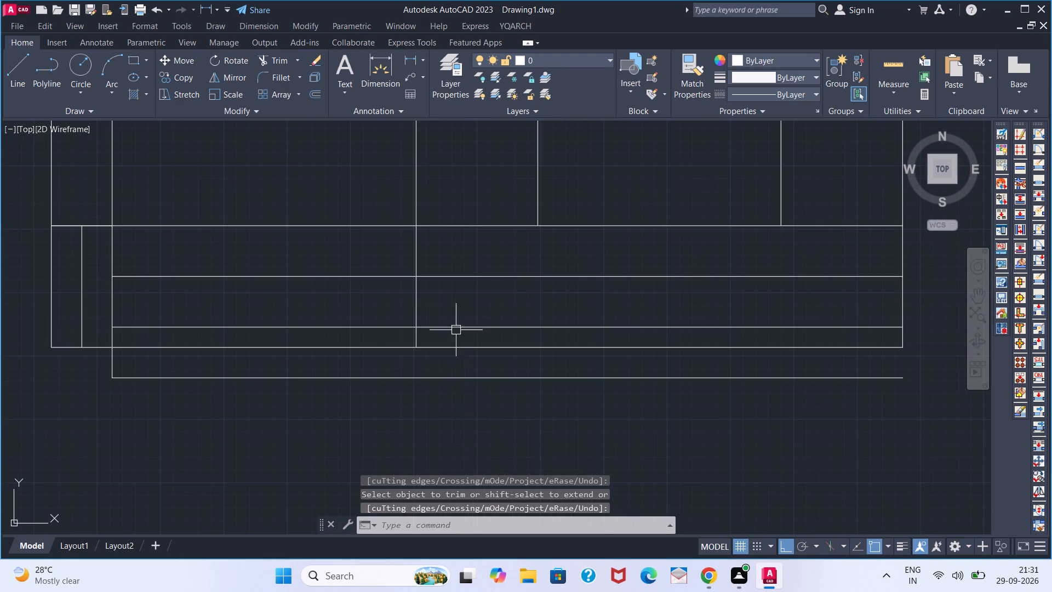
pyautogui.press('t')
pyautogui.write('R')
pyautogui.press('space')
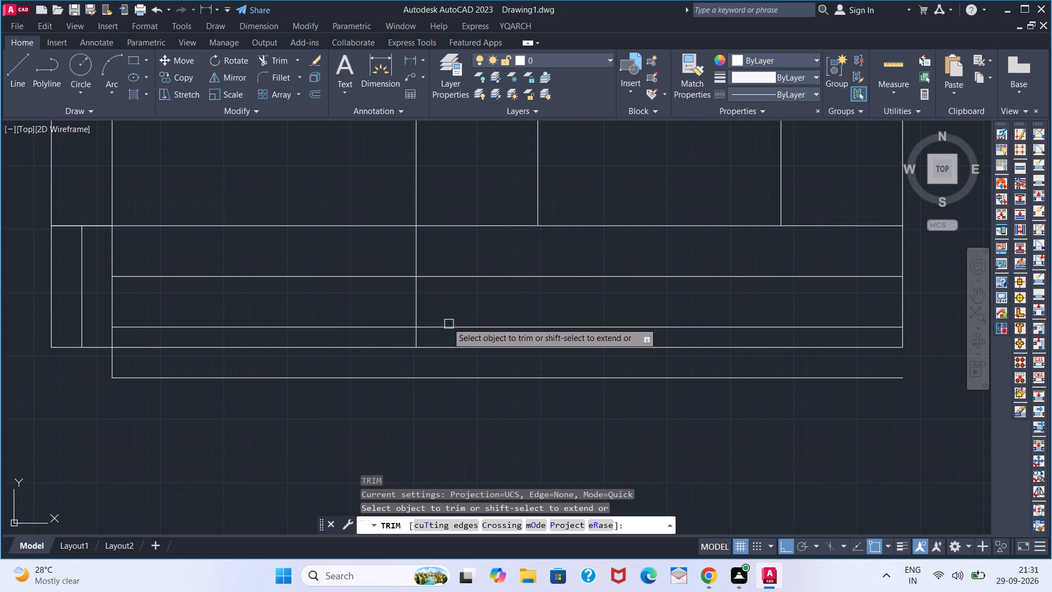
pyautogui.click(444, 273)
pyautogui.click(445, 330)
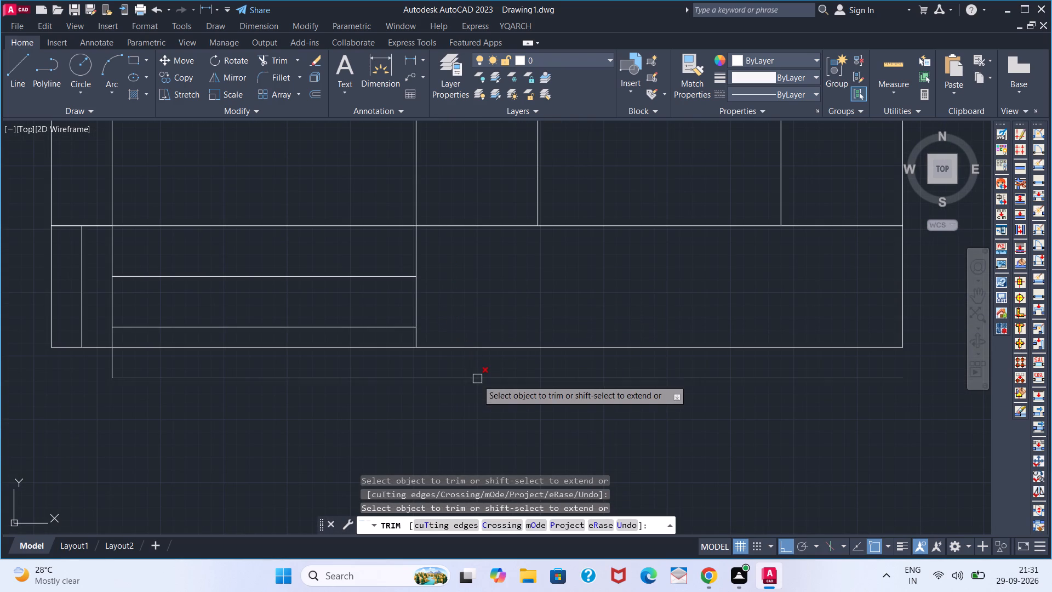
pyautogui.press('Escape')
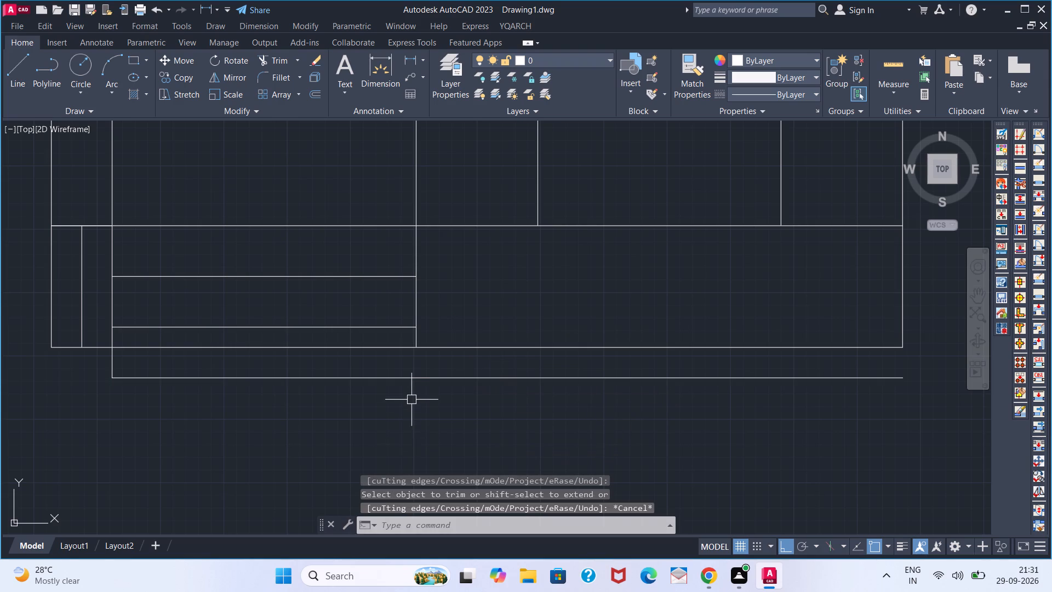
# Close the steps' right side with a short vertical line down to the lowest step line, and trim that line beyond it.
pyautogui.press('l')
pyautogui.press('Return')
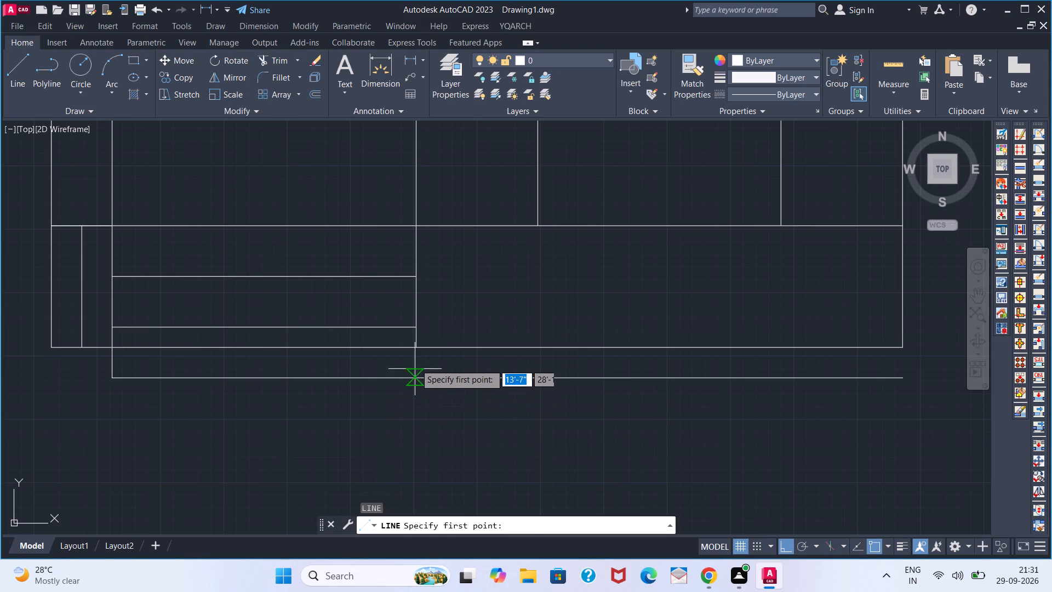
pyautogui.click(415, 352)
pyautogui.click(415, 382)
pyautogui.press('space')
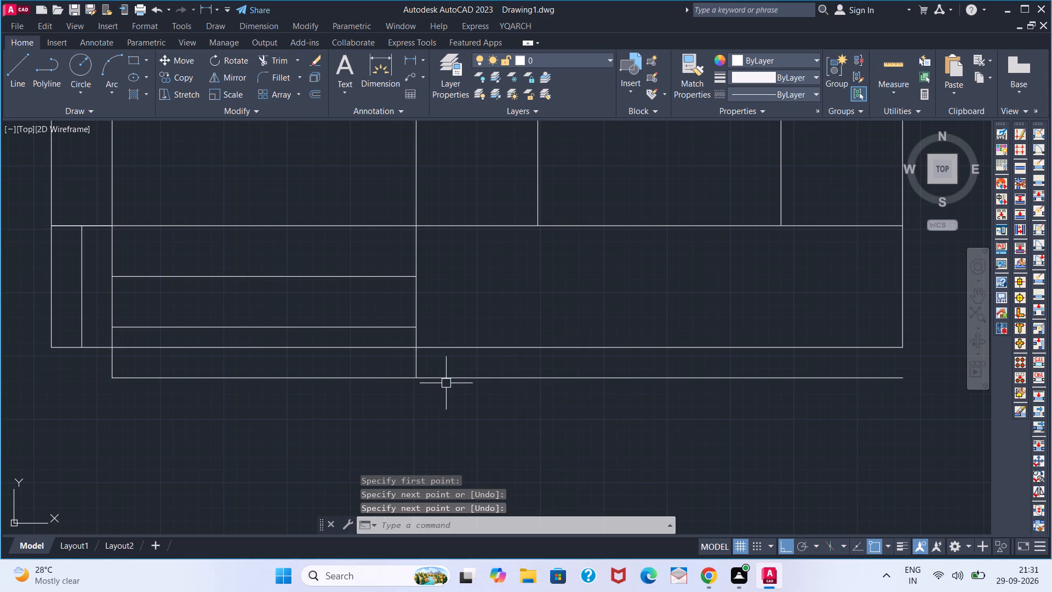
pyautogui.write('TR')
pyautogui.press('space')
pyautogui.click(447, 379)
pyautogui.press('space')
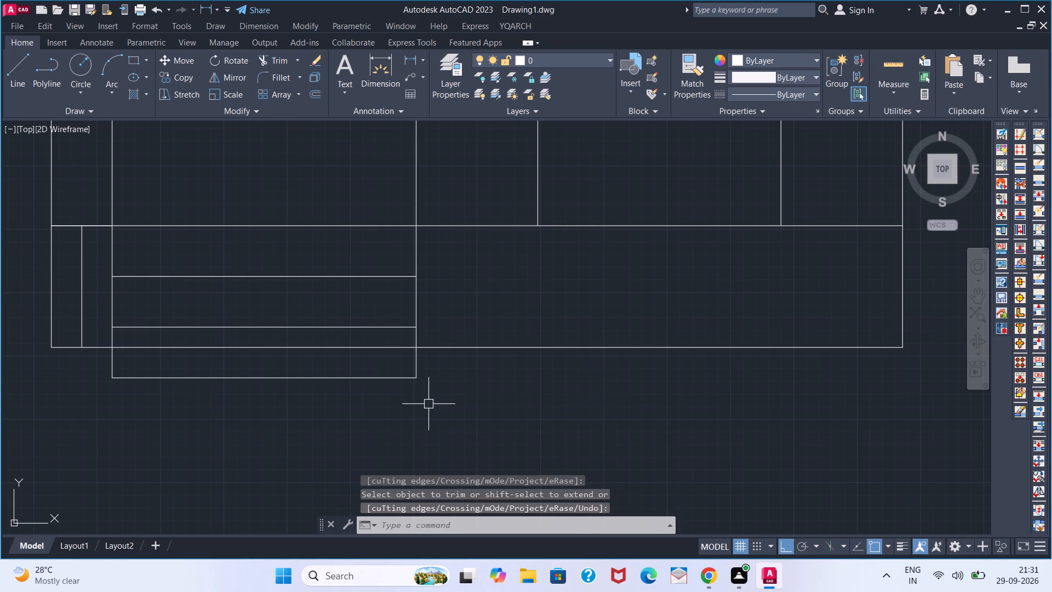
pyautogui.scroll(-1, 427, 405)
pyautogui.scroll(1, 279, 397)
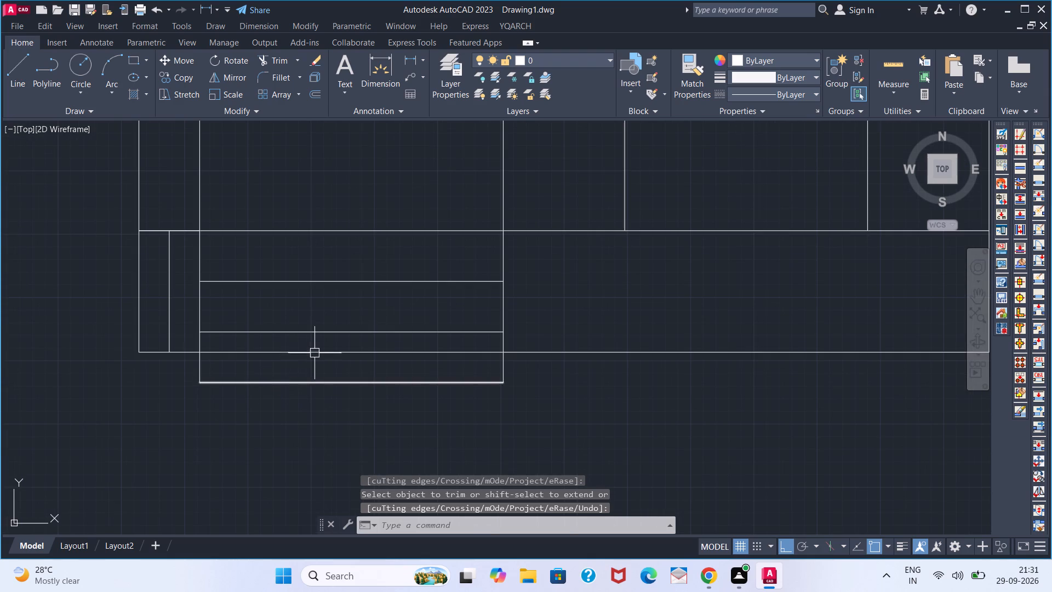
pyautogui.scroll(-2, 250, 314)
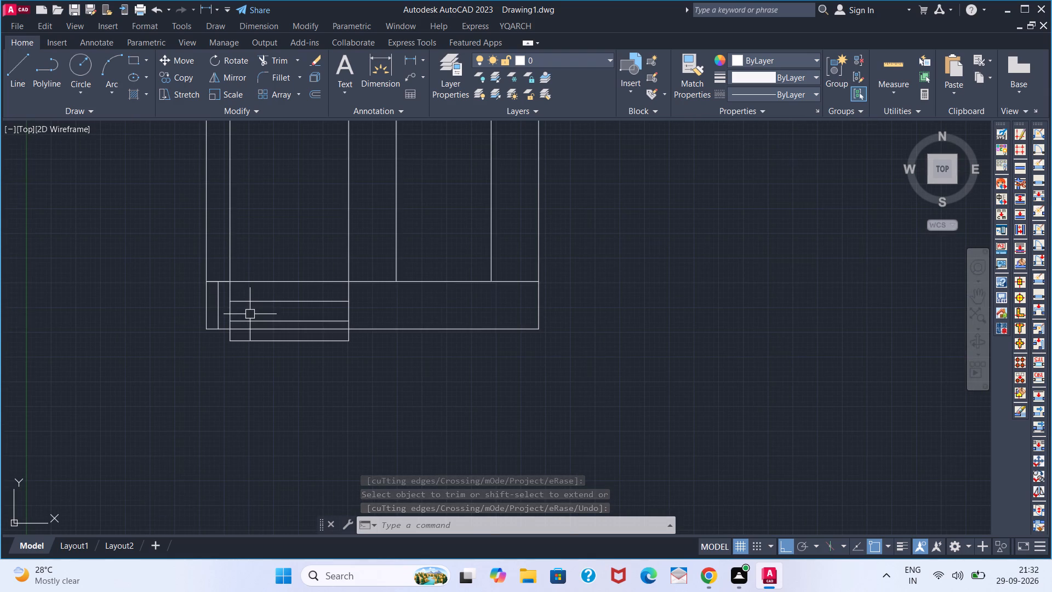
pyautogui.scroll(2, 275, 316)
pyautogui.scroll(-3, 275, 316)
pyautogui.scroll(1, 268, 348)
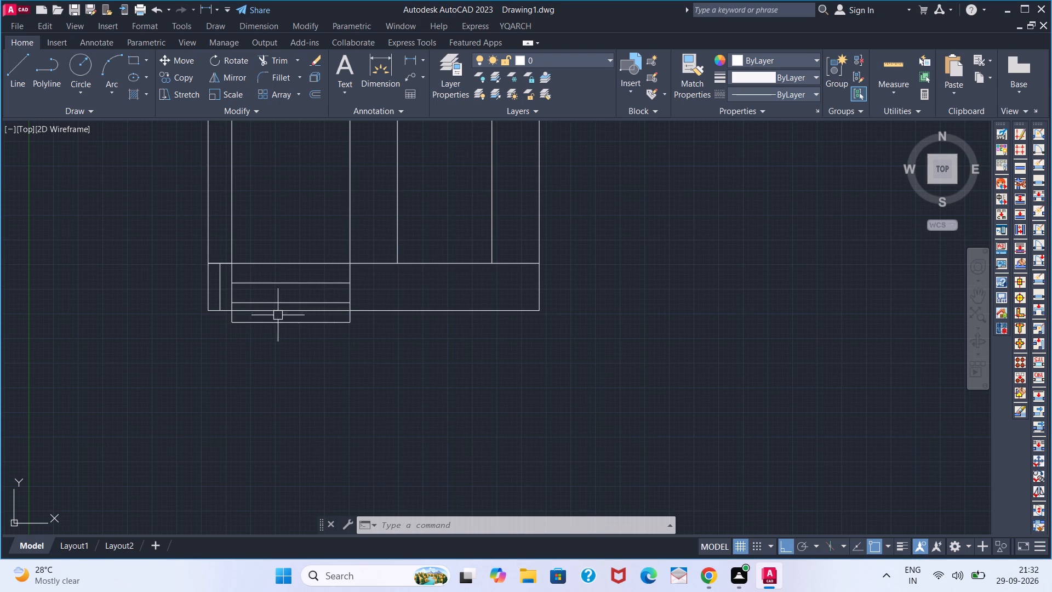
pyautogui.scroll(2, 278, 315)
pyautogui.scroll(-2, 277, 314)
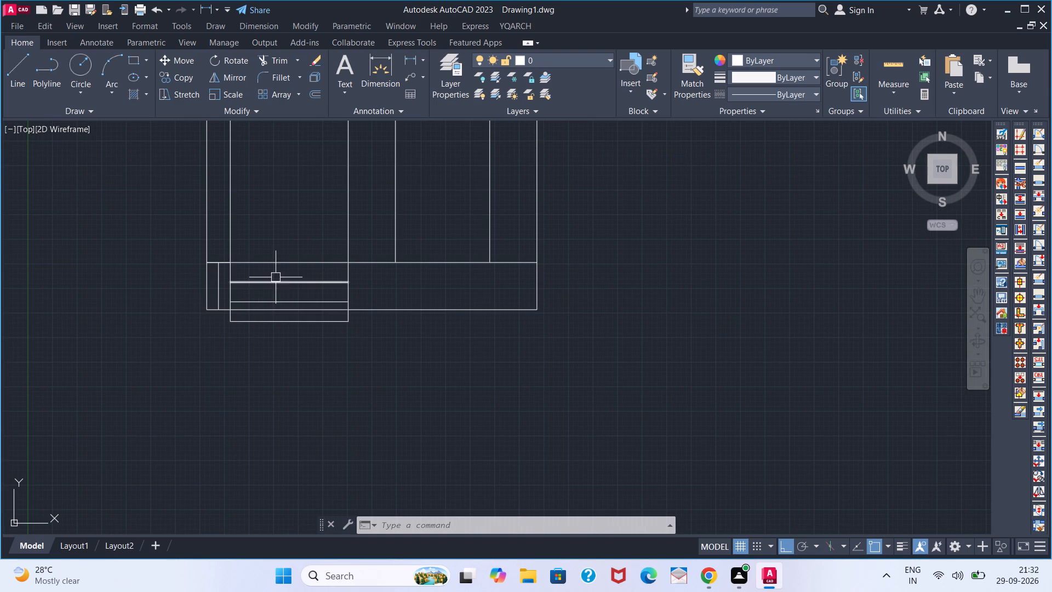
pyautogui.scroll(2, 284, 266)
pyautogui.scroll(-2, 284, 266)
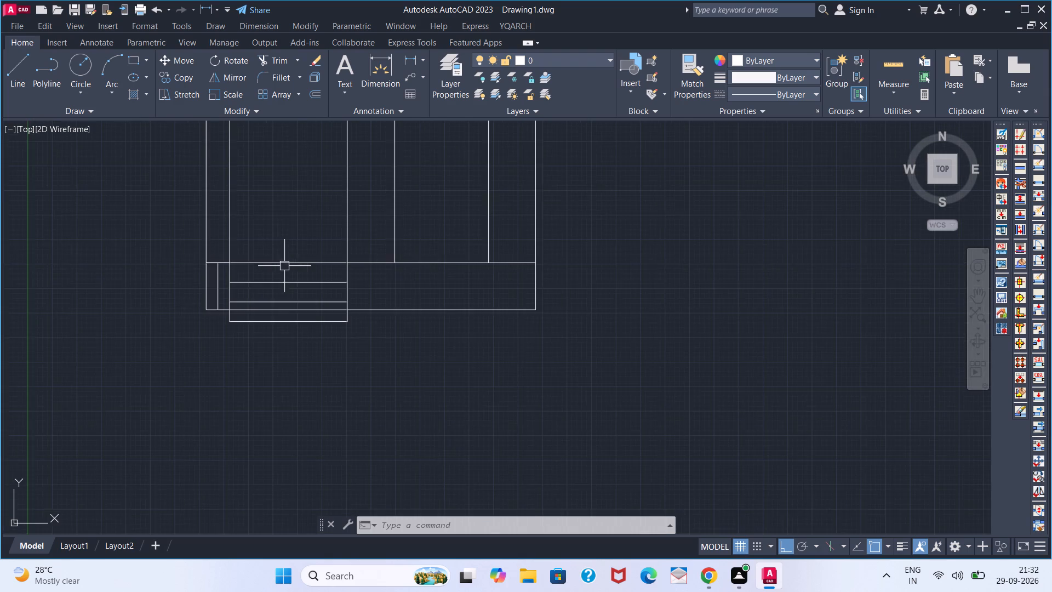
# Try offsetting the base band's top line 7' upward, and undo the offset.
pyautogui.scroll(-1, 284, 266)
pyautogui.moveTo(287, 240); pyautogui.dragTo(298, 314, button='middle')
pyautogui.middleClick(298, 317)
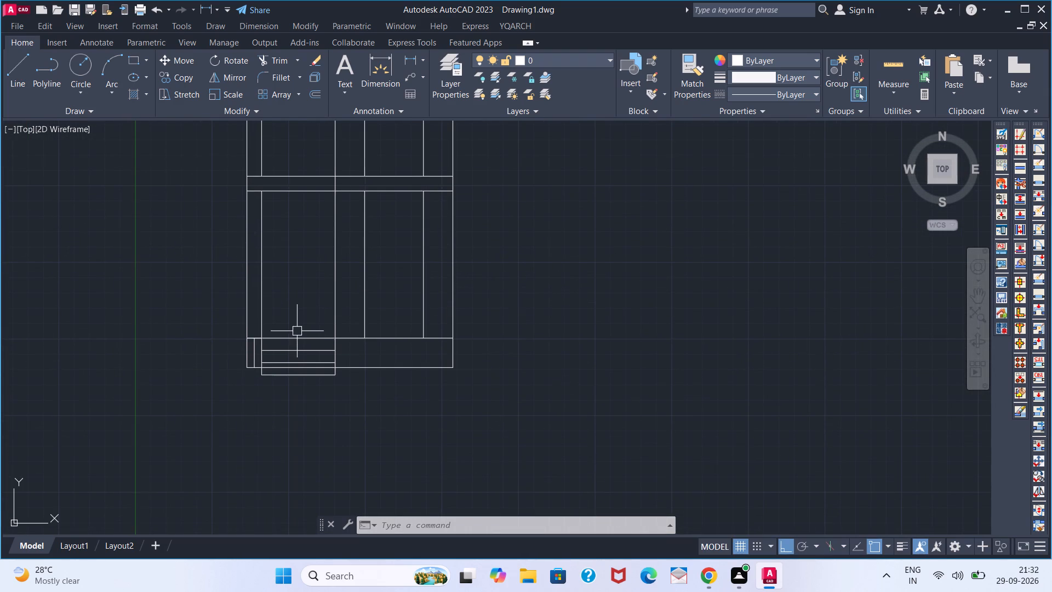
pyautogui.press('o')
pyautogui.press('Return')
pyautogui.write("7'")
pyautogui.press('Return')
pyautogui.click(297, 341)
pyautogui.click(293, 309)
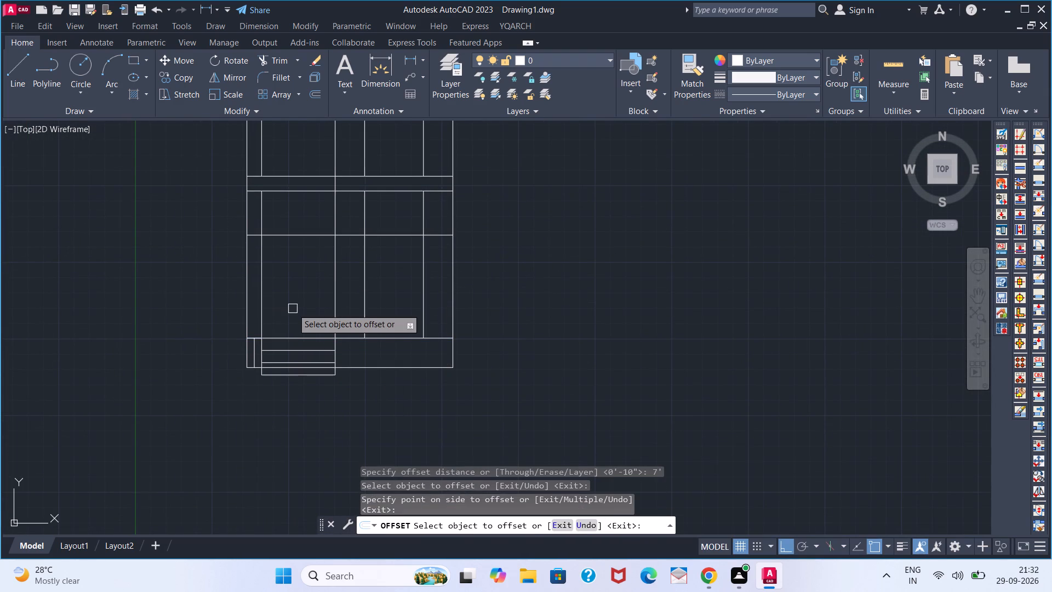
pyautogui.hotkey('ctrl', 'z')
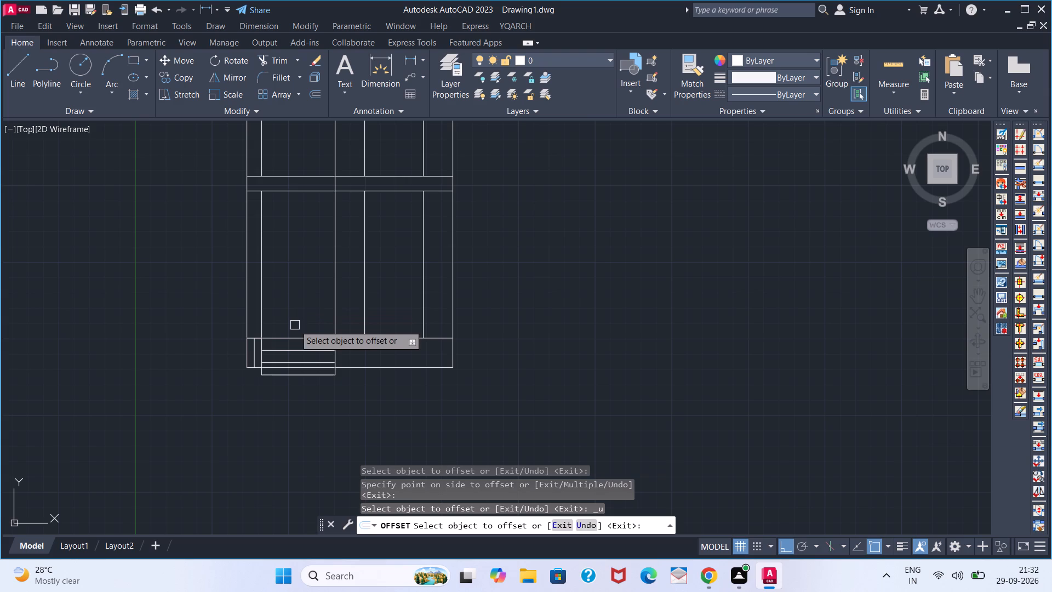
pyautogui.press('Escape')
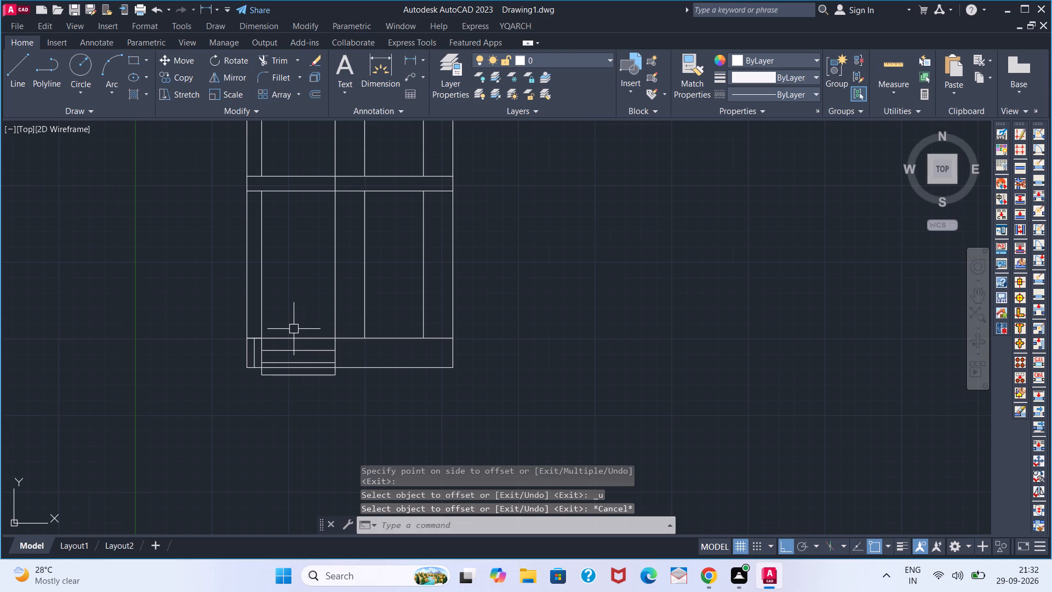
# Offset the base band's top line 5' upward into the ground floor.
pyautogui.press('o')
pyautogui.press('Return')
pyautogui.write("5'")
pyautogui.press('Return')
pyautogui.click(290, 334)
pyautogui.click(290, 308)
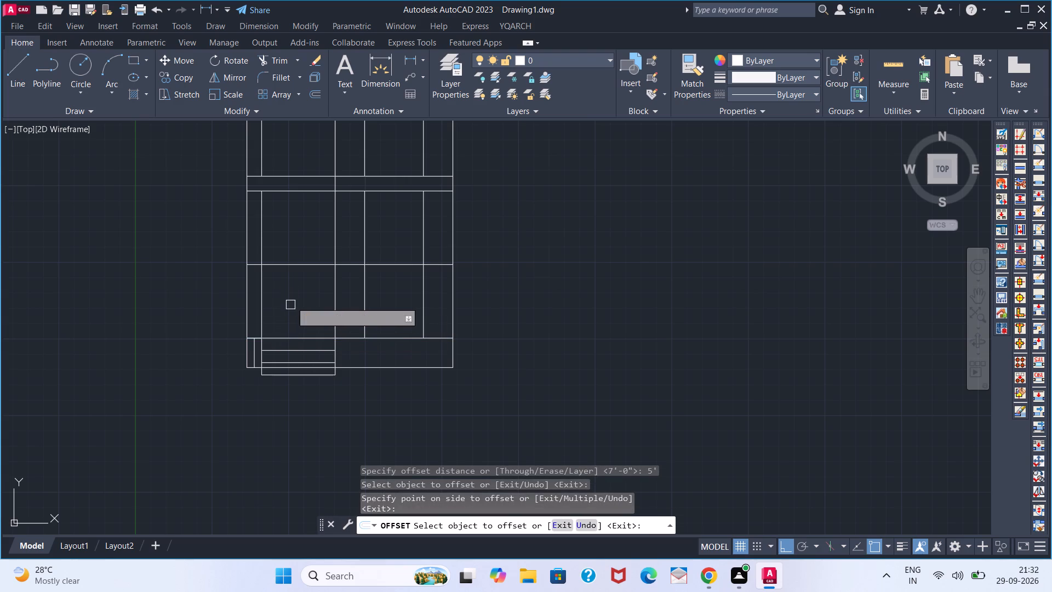
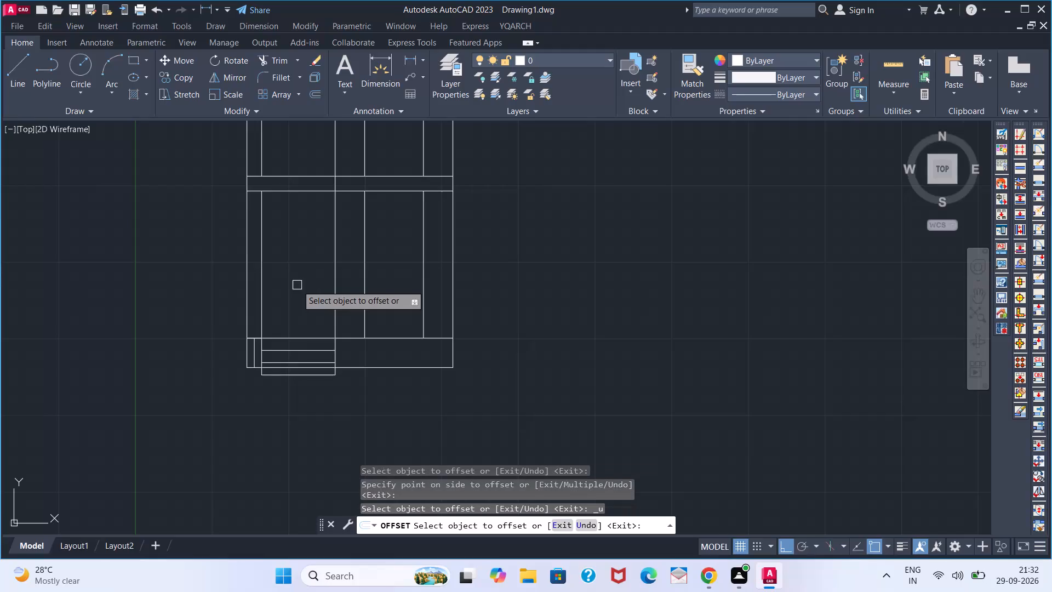
# Offset the base band's top line 4' upward into the ground floor.
pyautogui.press('space')
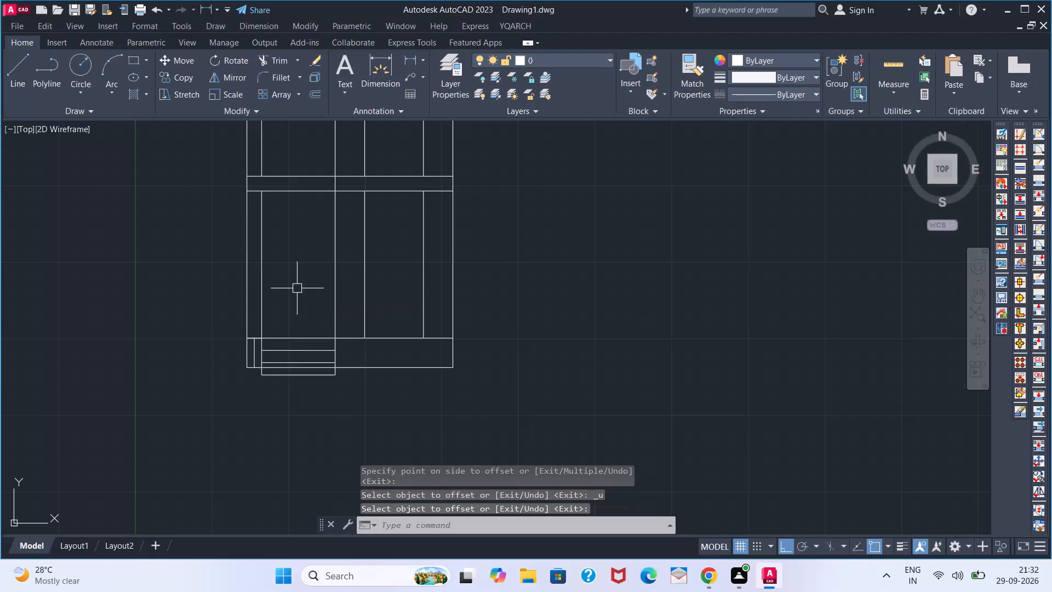
pyautogui.press('o')
pyautogui.press('Return')
pyautogui.press('4')
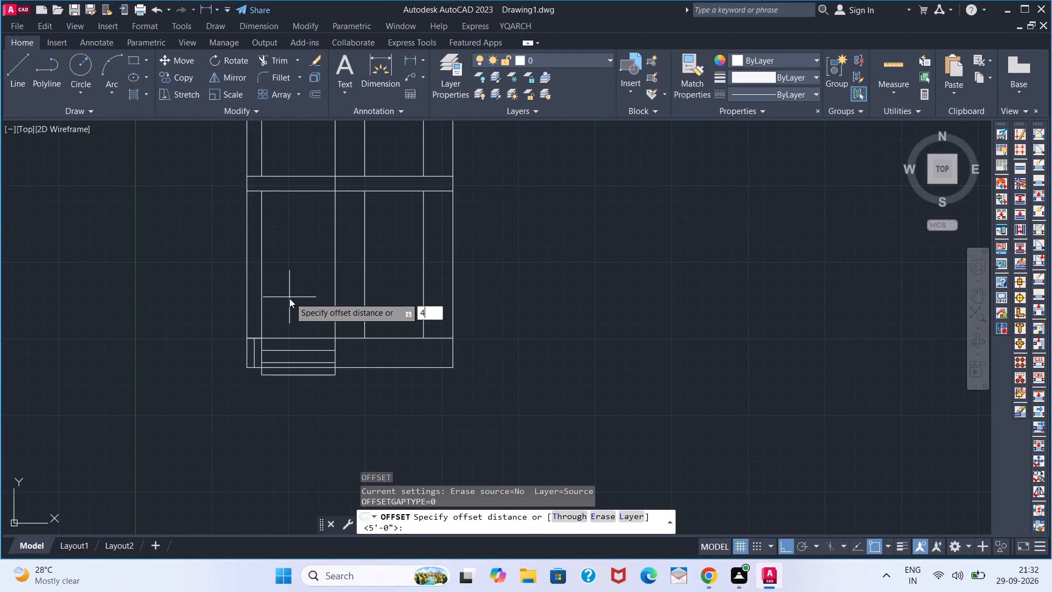
pyautogui.press("'")
pyautogui.press('Return')
pyautogui.click(283, 338)
pyautogui.click(292, 301)
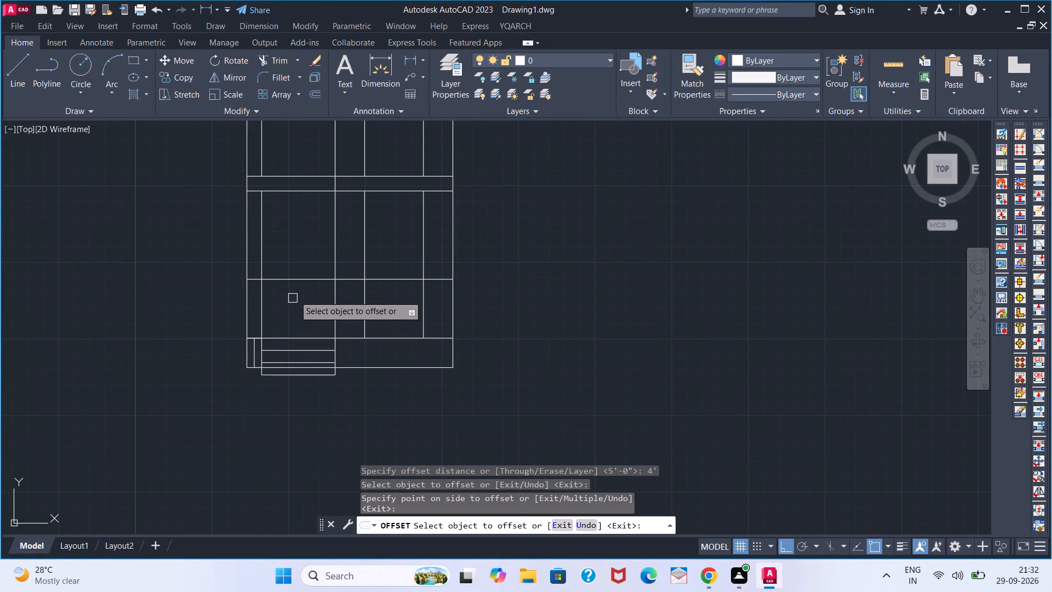
pyautogui.press('space')
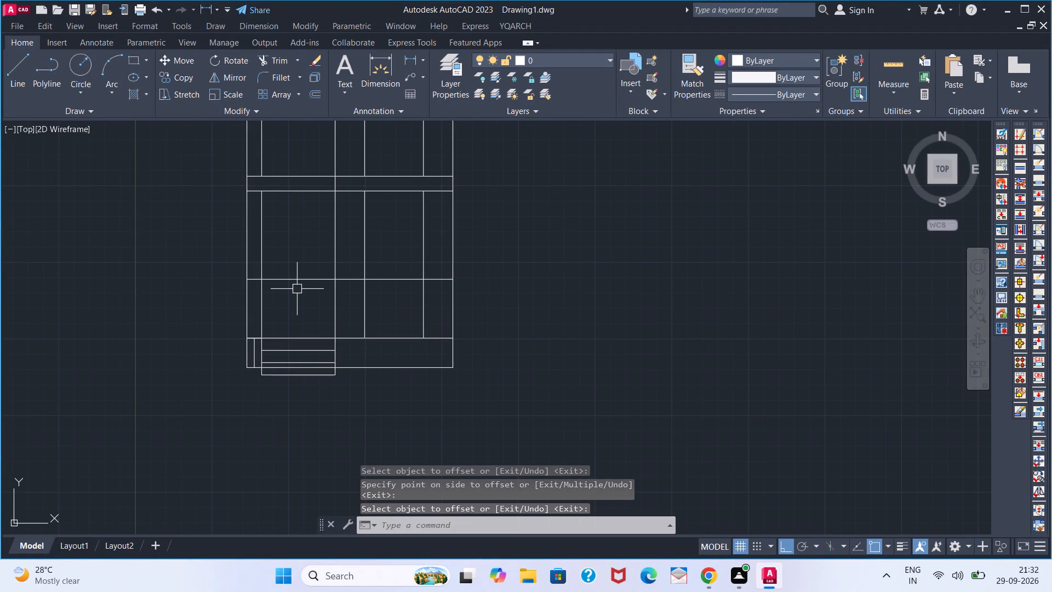
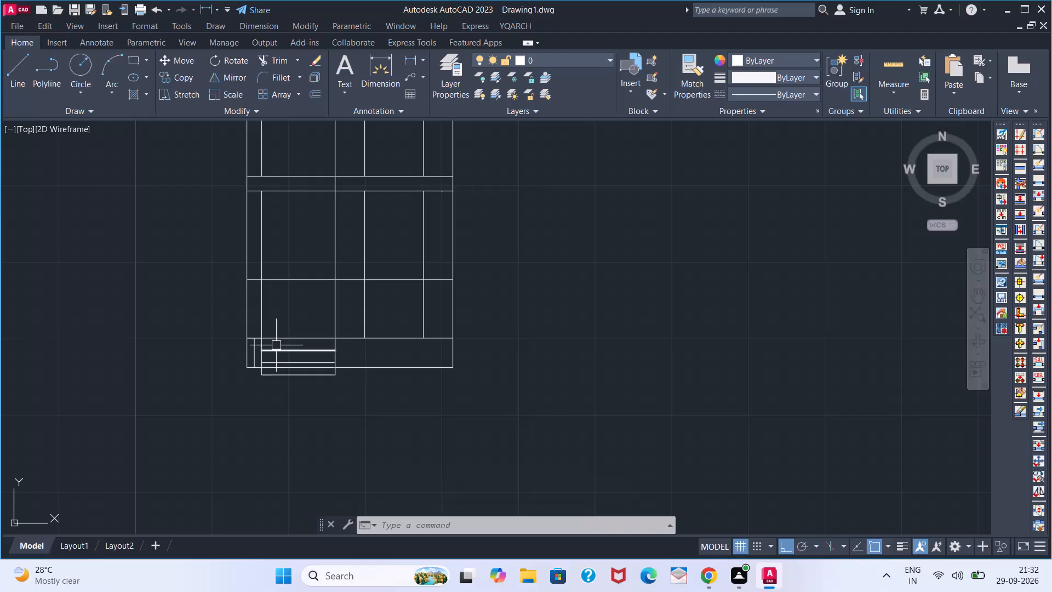
# Trim the 4' offset line outside the entrance bay and erase its leftover segment, keeping only the span above the steps.
pyautogui.write('TR')
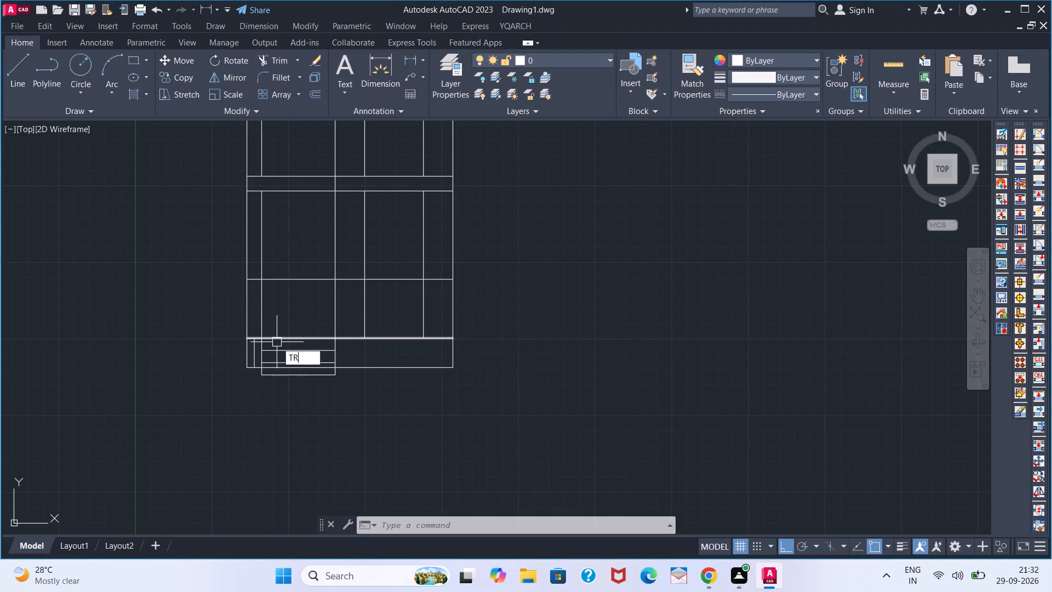
pyautogui.press('space')
pyautogui.click(254, 281)
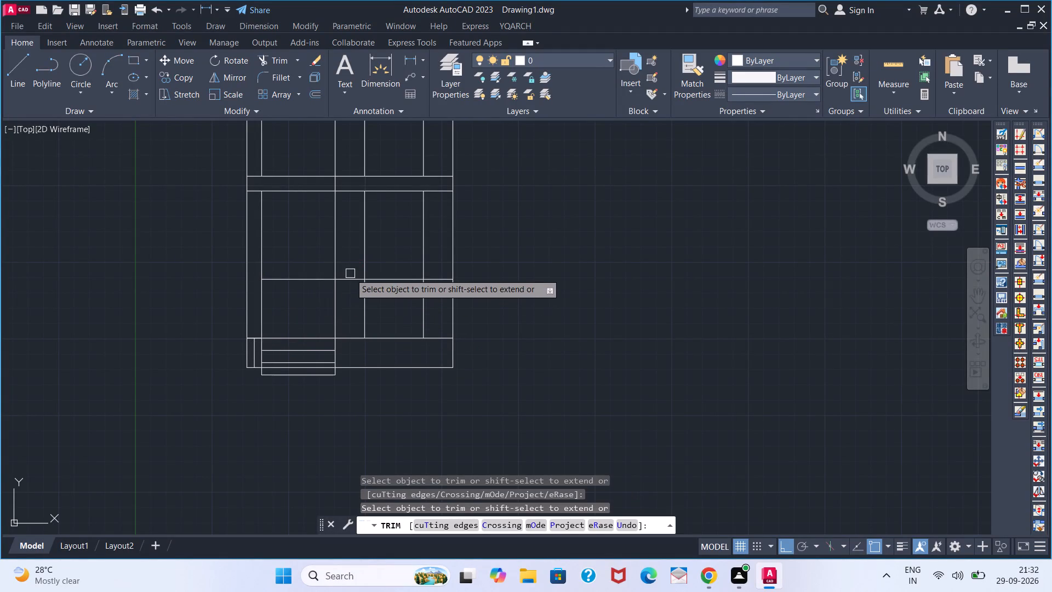
pyautogui.click(350, 274)
pyautogui.click(346, 295)
pyautogui.press('space')
pyautogui.click(379, 283)
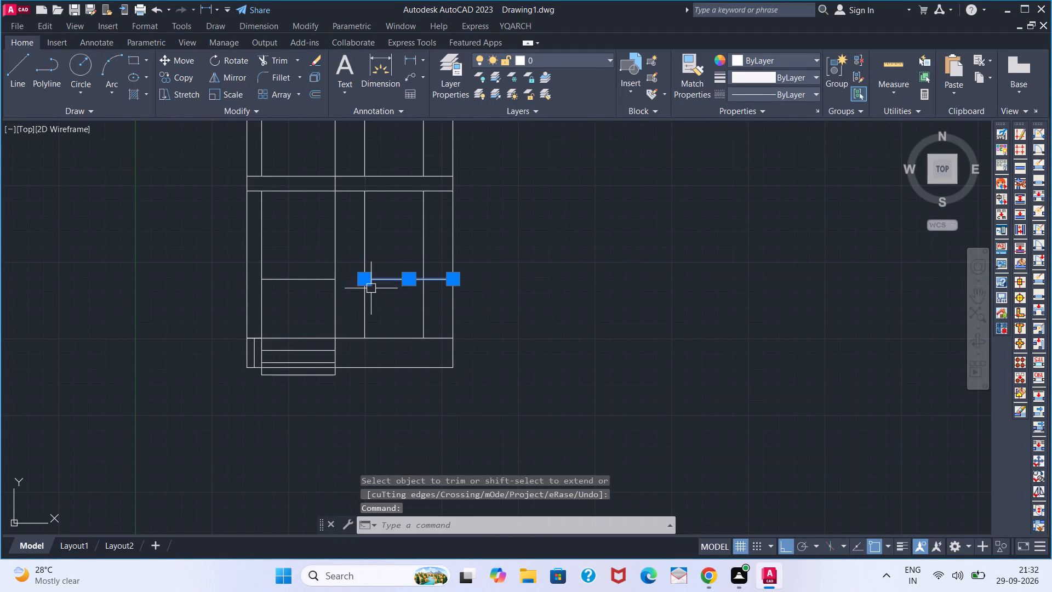
pyautogui.press('Delete')
# Trim away the base band's bottom line where it crosses the entrance steps.
pyautogui.scroll(3, 302, 303)
pyautogui.scroll(-3, 279, 307)
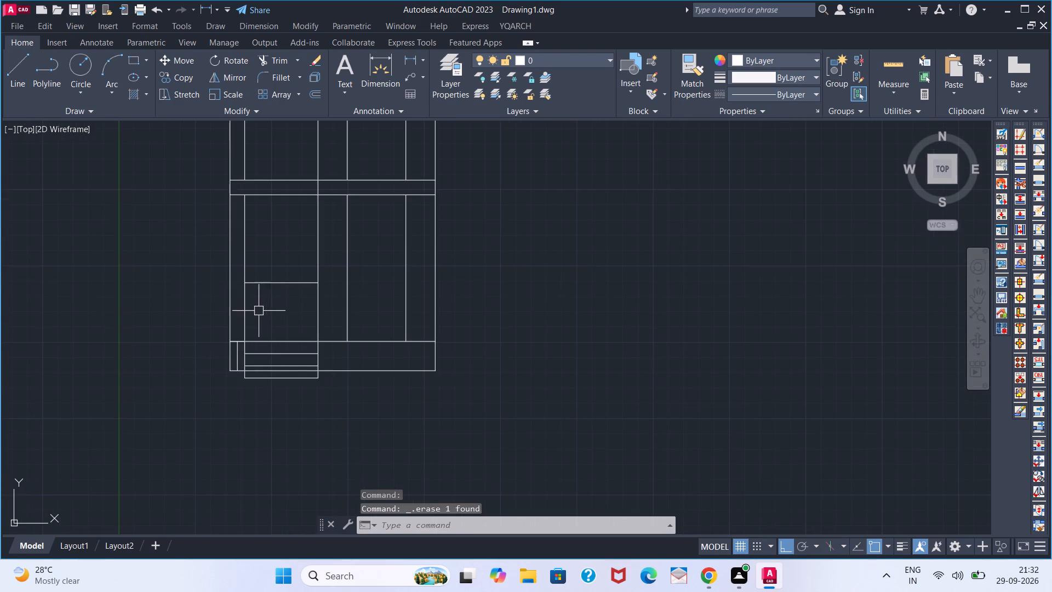
pyautogui.scroll(1, 258, 311)
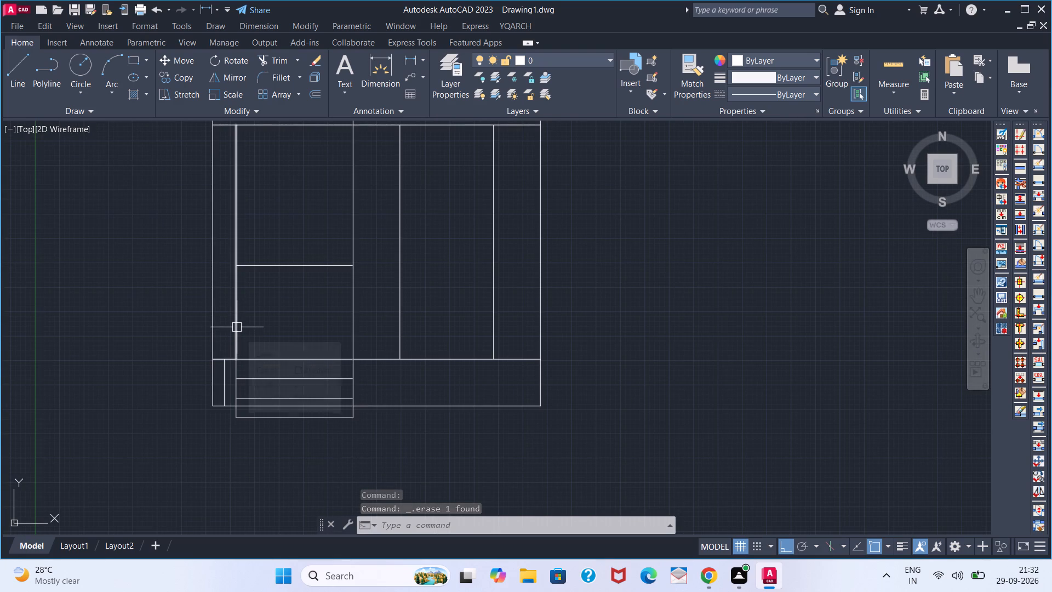
pyautogui.write('TR')
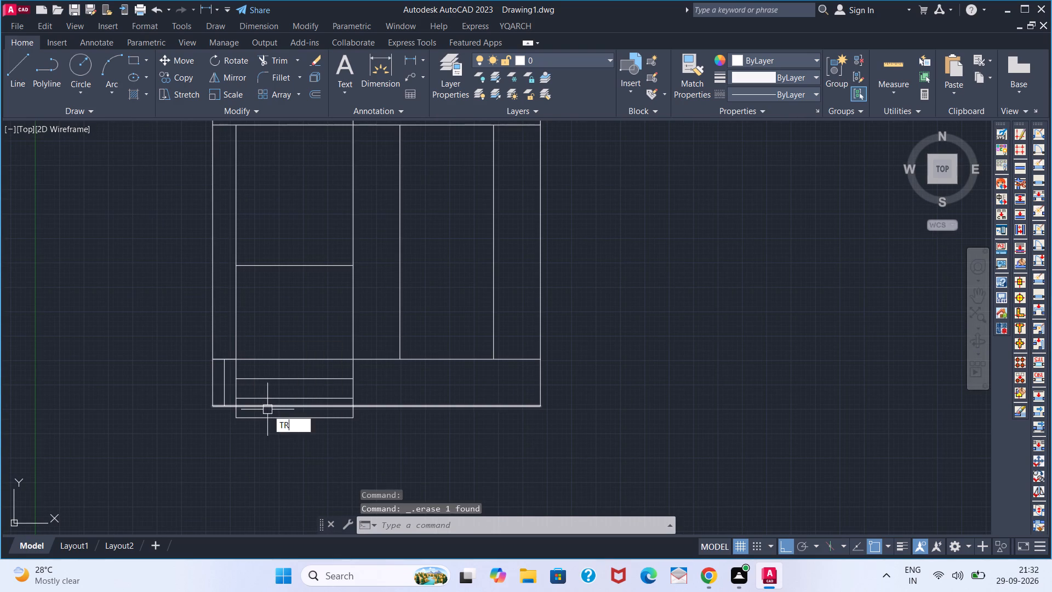
pyautogui.press('space')
pyautogui.click(272, 406)
pyautogui.press('space')
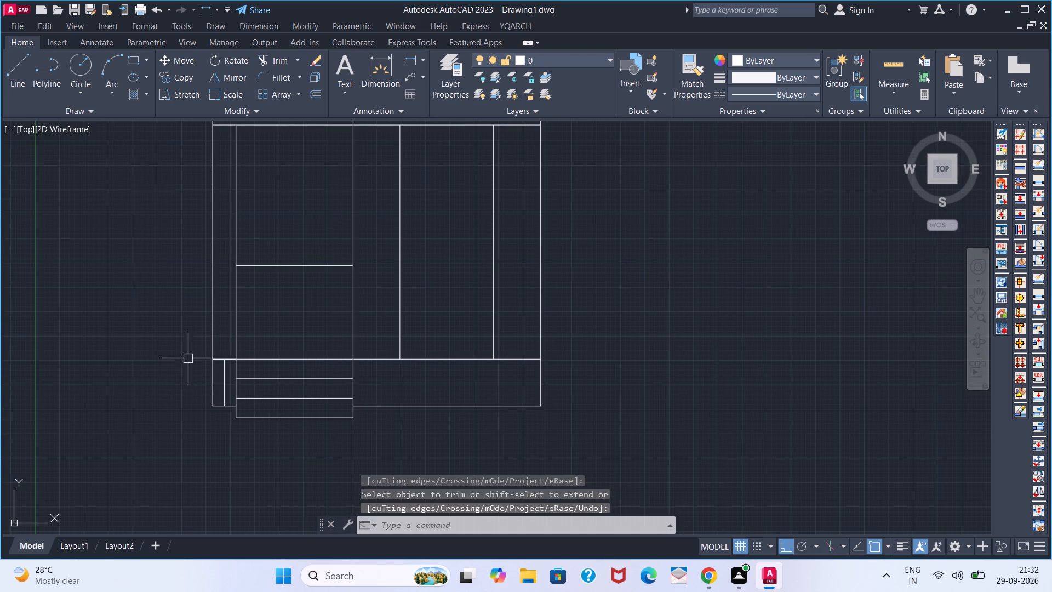
# Draw a vertical line from the midpoint of the entrance bay's horizontal line down to the base band's top line.
pyautogui.moveTo(188, 358); pyautogui.dragTo(181, 405, button='middle')
pyautogui.middleClick(179, 409)
pyautogui.middleClick(178, 414)
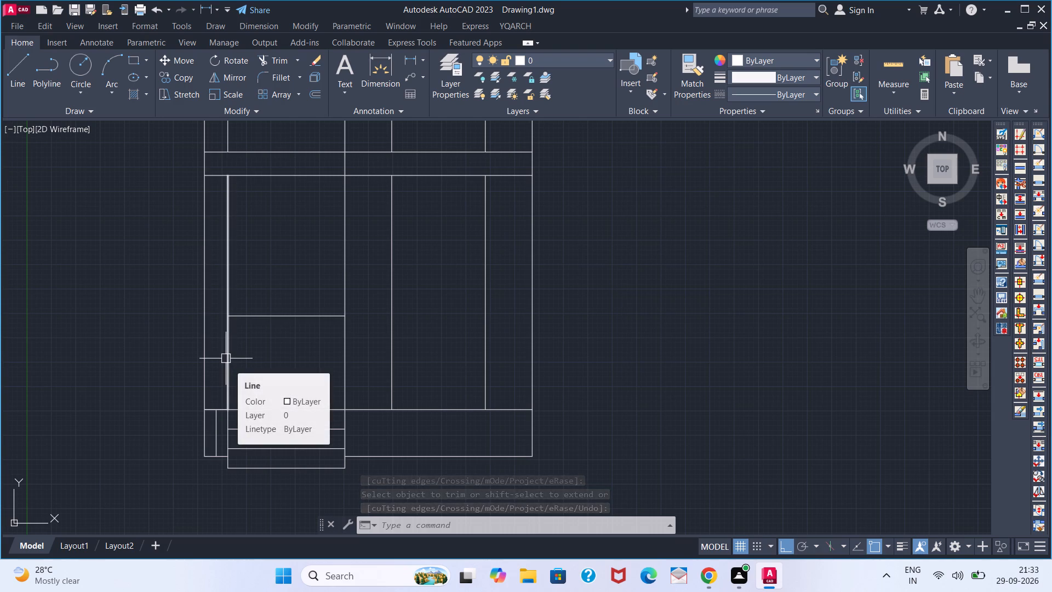
pyautogui.click(226, 358)
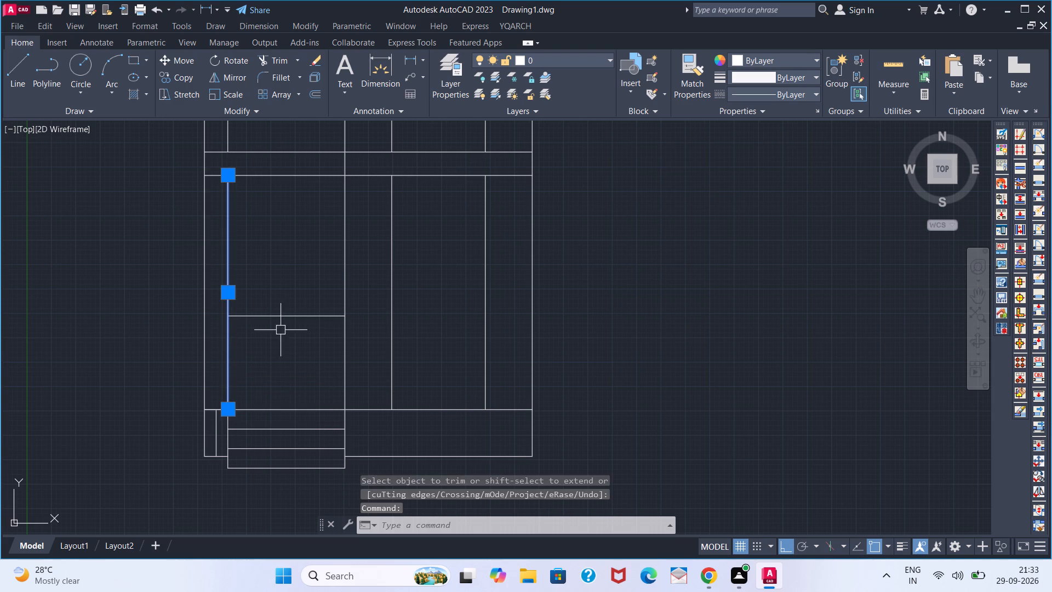
pyautogui.press('Escape')
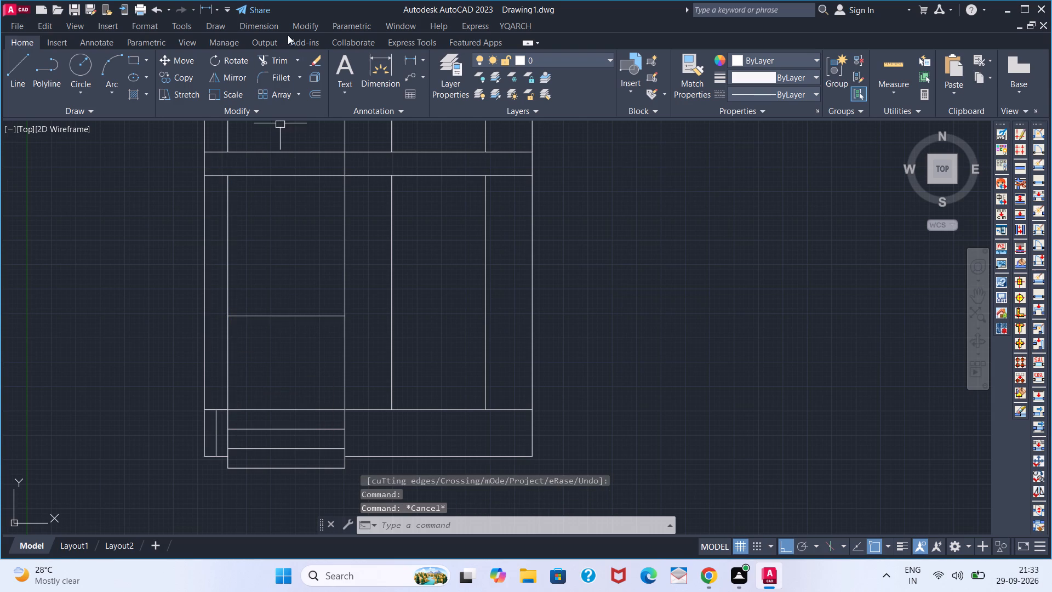
pyautogui.press('l')
pyautogui.press('Return')
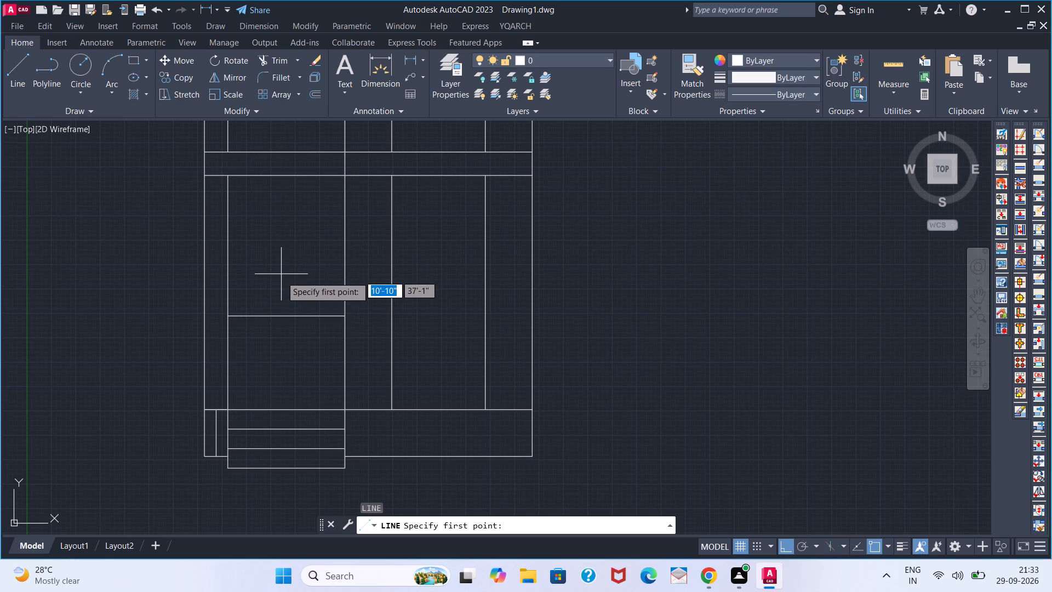
pyautogui.click(286, 315)
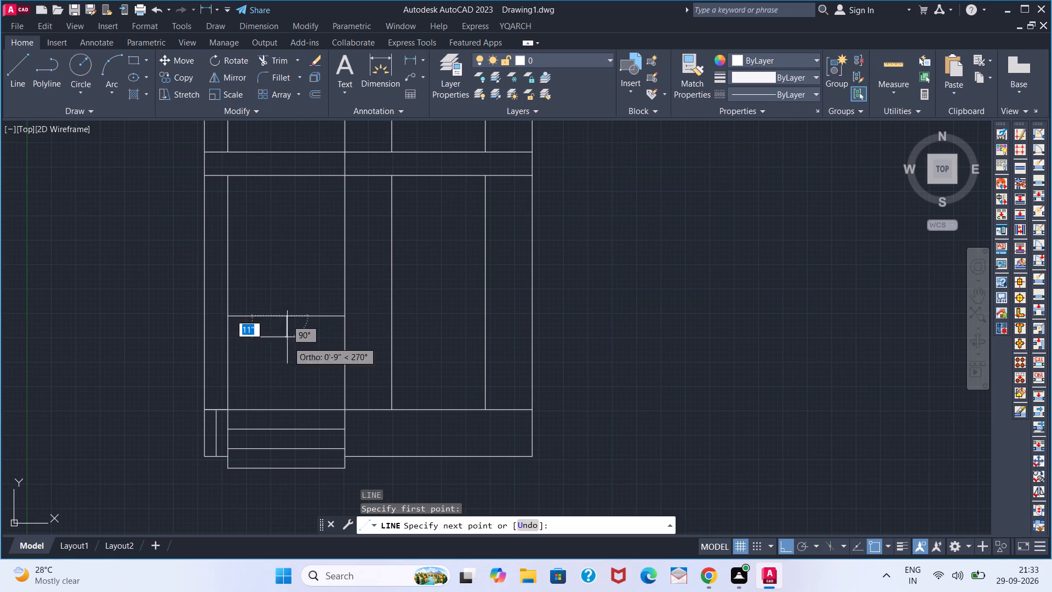
pyautogui.click(282, 409)
pyautogui.press('space')
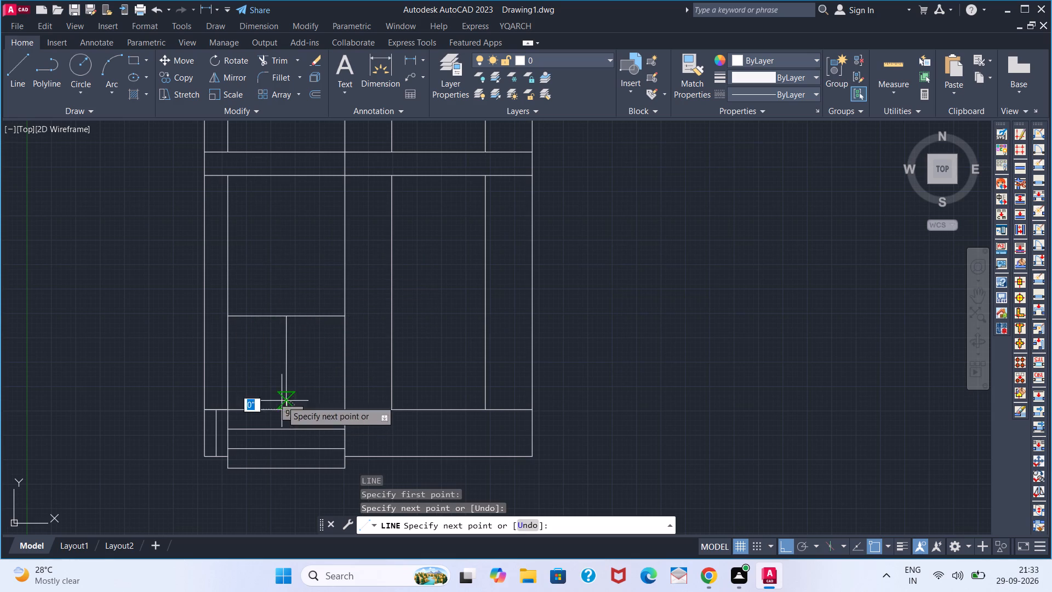
pyautogui.scroll(2, 279, 367)
pyautogui.scroll(-2, 271, 346)
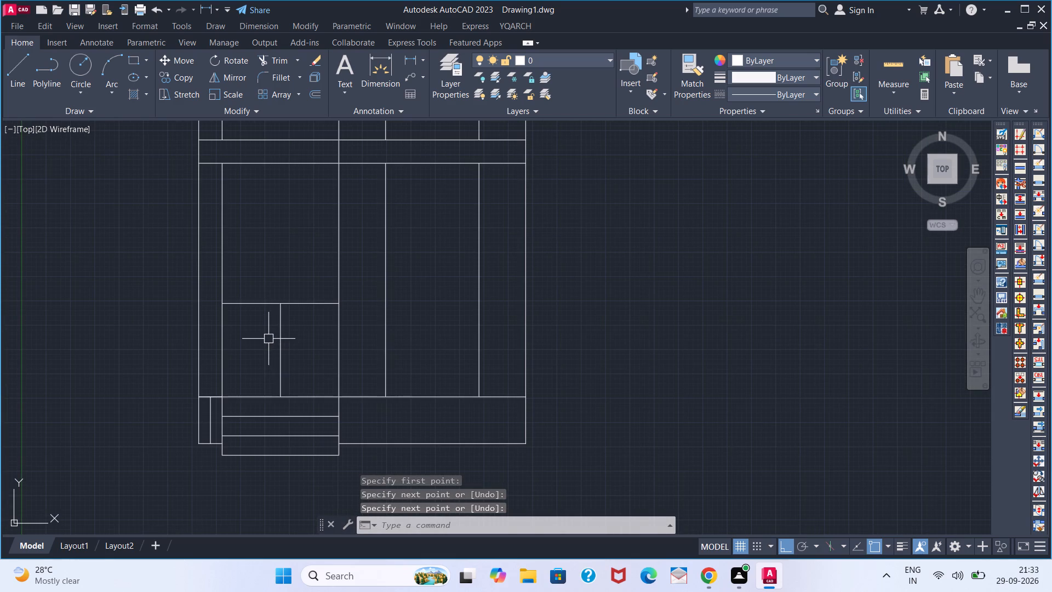
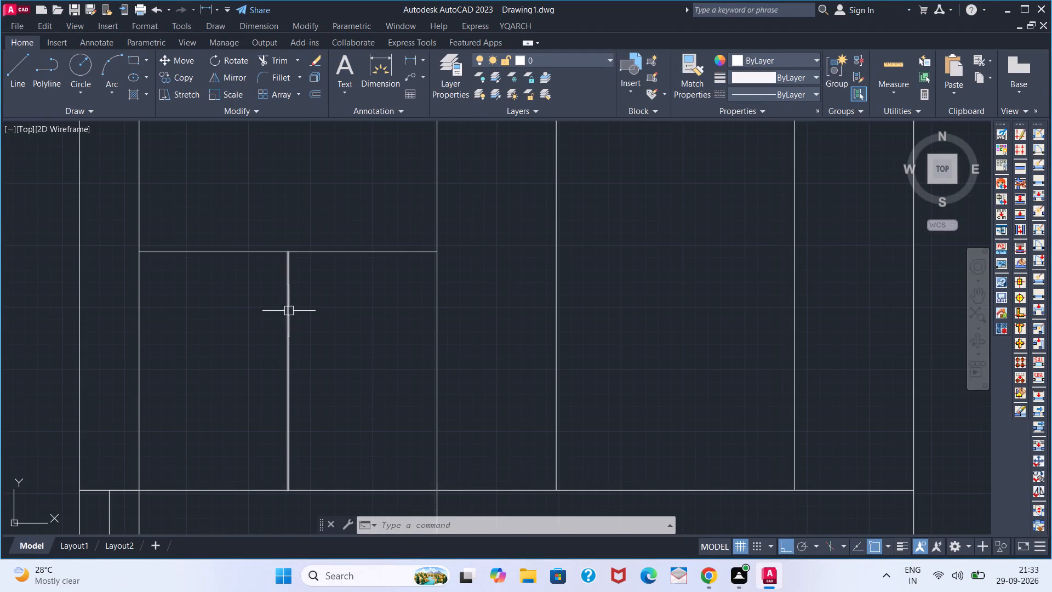
# Draw a narrow vertical rectangle about 1" by 1'-10" as a door handle just right of the entrance bay's centre line.
pyautogui.press('r')
pyautogui.write('EC')
pyautogui.press('space')
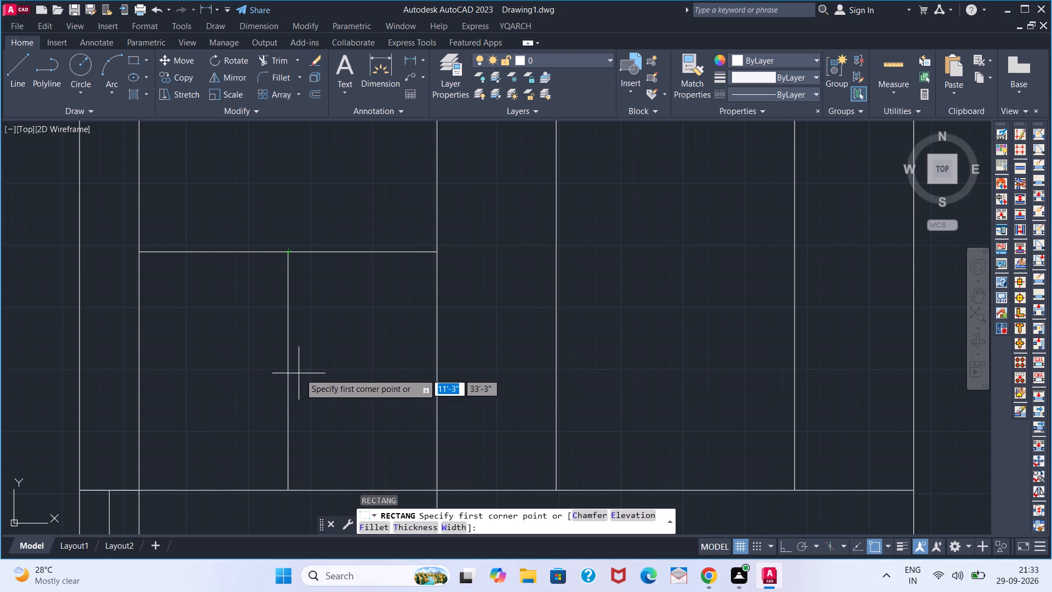
pyautogui.click(300, 332)
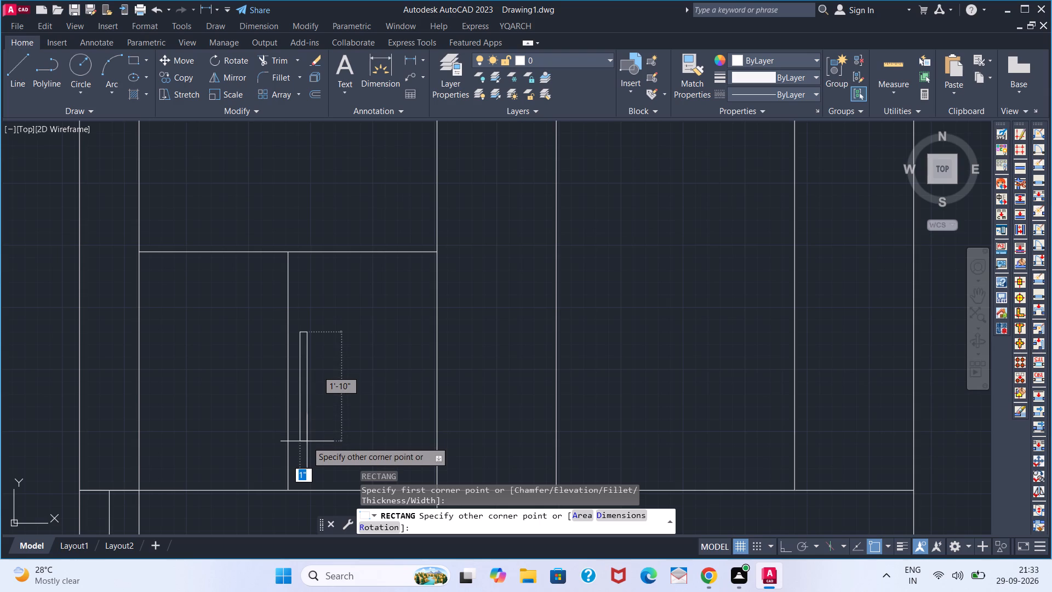
pyautogui.click(307, 441)
# Mirror the handle rectangle about the entrance bay's vertical centre line, keeping the source object.
pyautogui.click(336, 323)
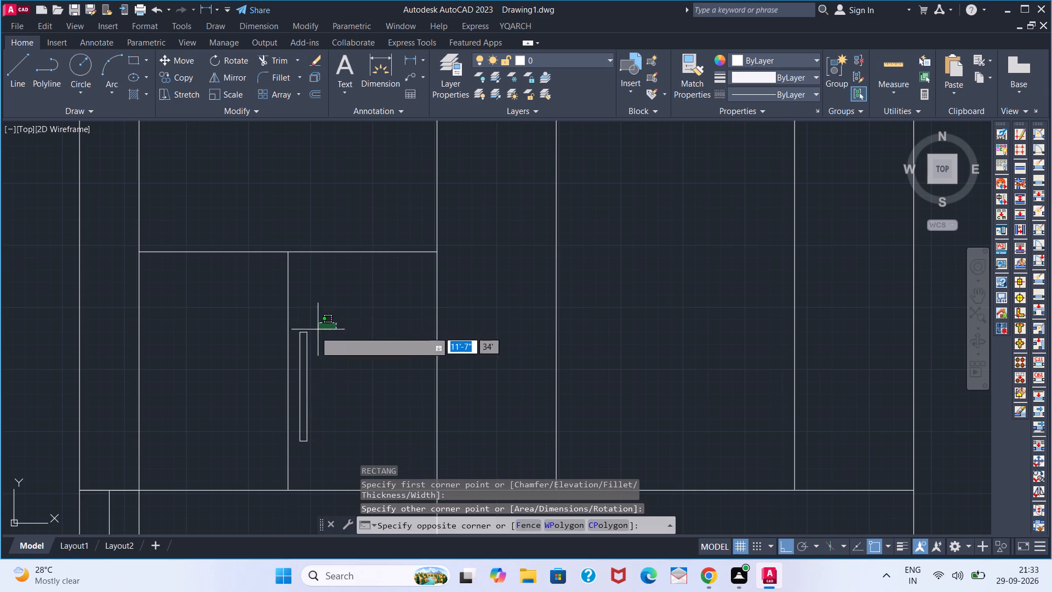
pyautogui.click(312, 335)
pyautogui.click(308, 337)
pyautogui.write('MI')
pyautogui.press('Return')
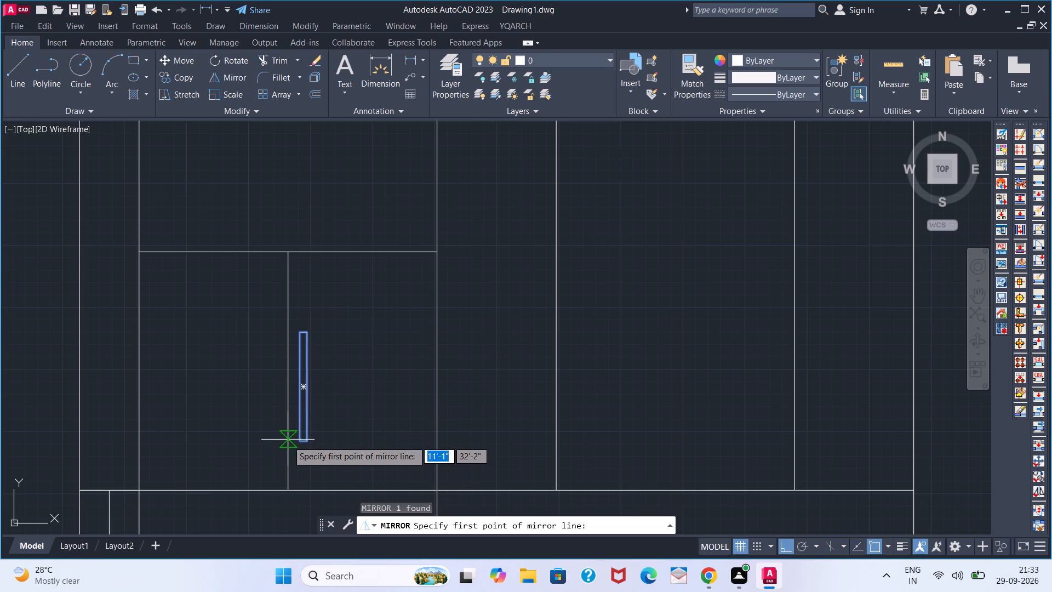
pyautogui.click(288, 445)
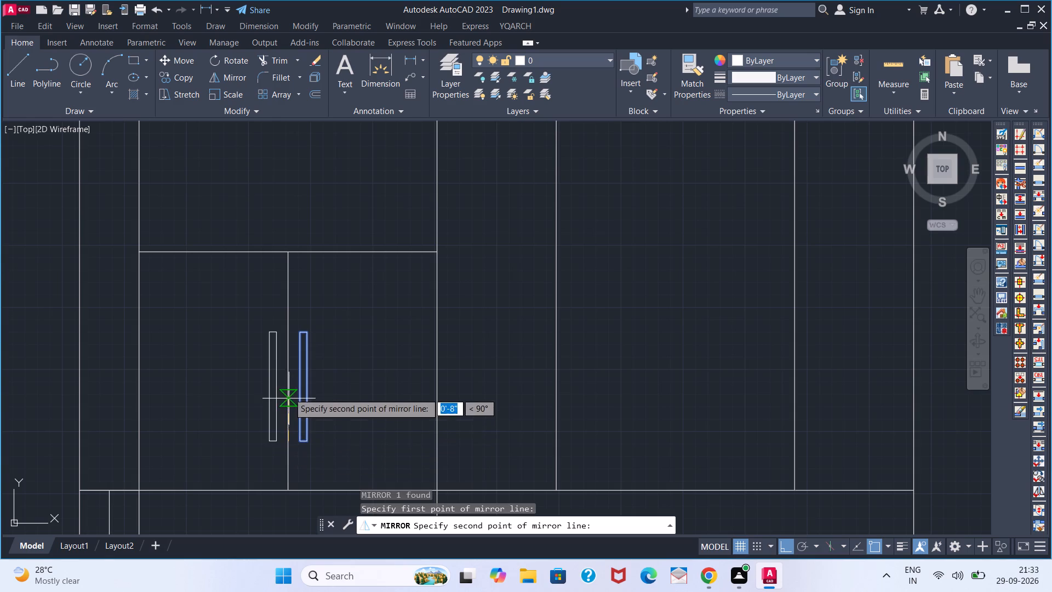
pyautogui.click(288, 290)
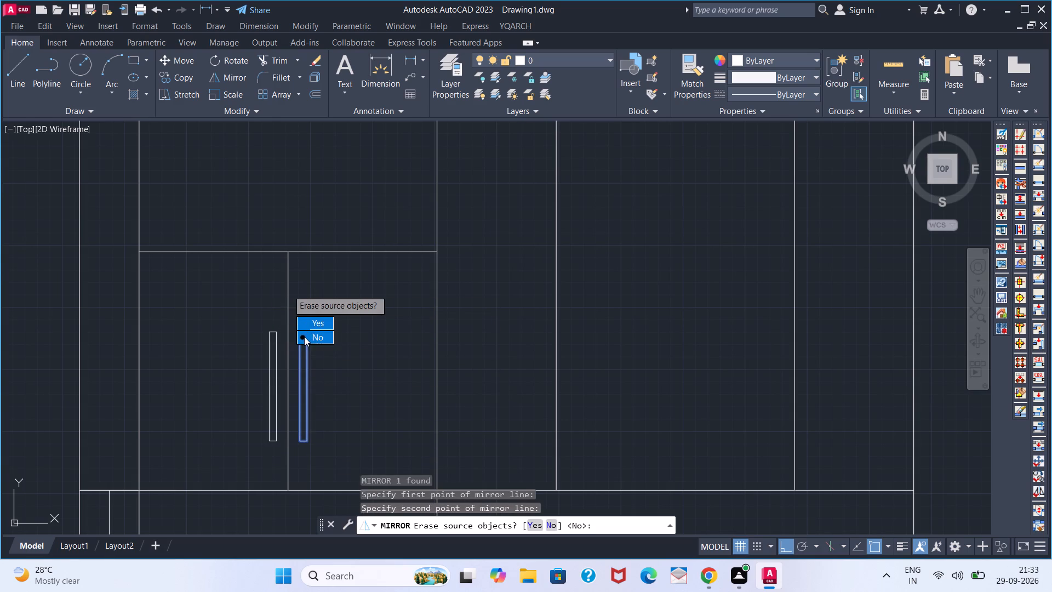
pyautogui.moveTo(304, 337); pyautogui.dragTo(288, 290)
pyautogui.press('Escape')
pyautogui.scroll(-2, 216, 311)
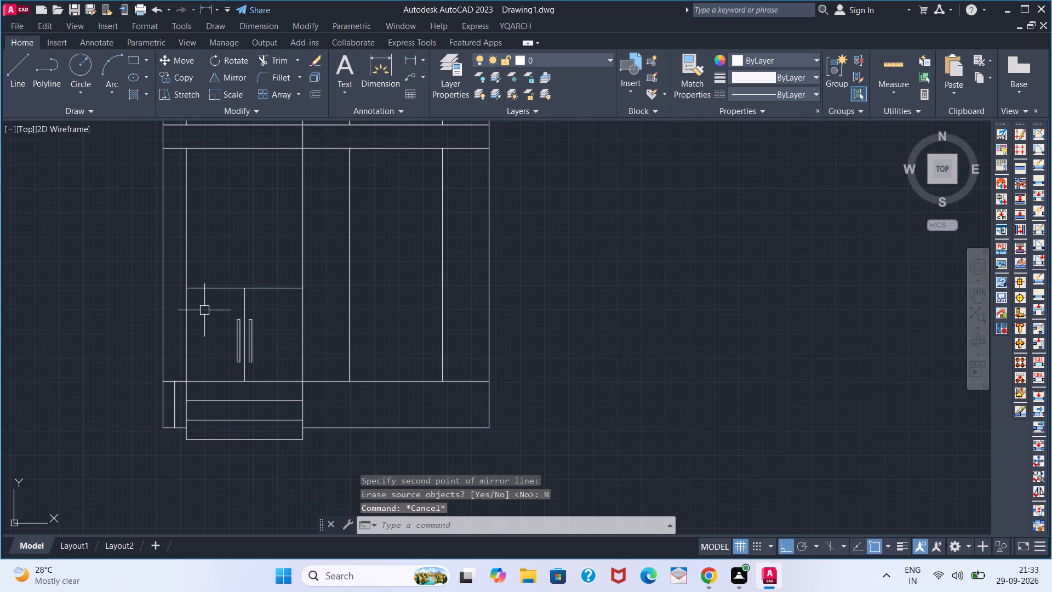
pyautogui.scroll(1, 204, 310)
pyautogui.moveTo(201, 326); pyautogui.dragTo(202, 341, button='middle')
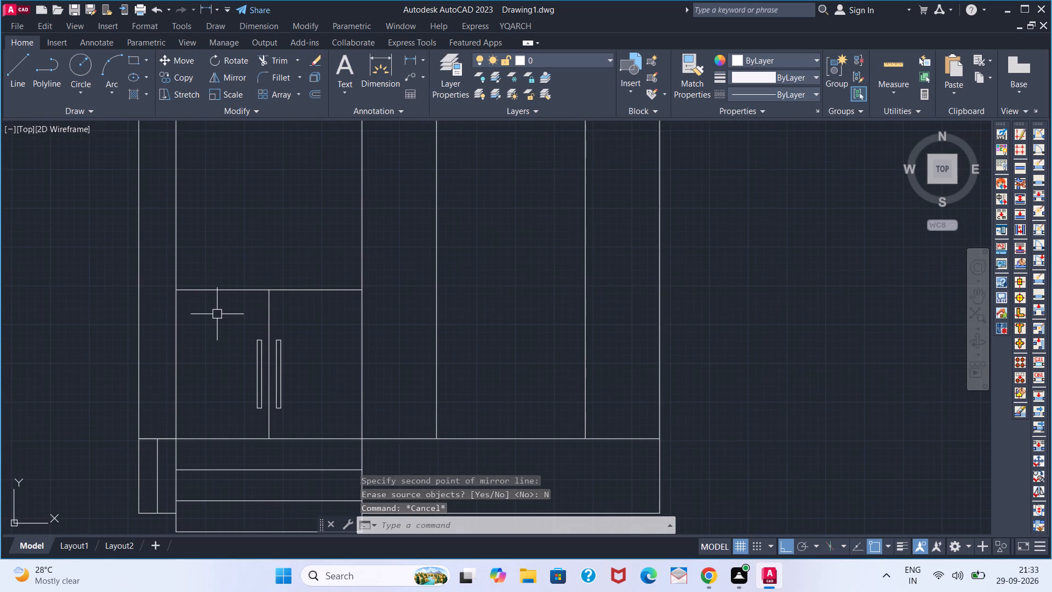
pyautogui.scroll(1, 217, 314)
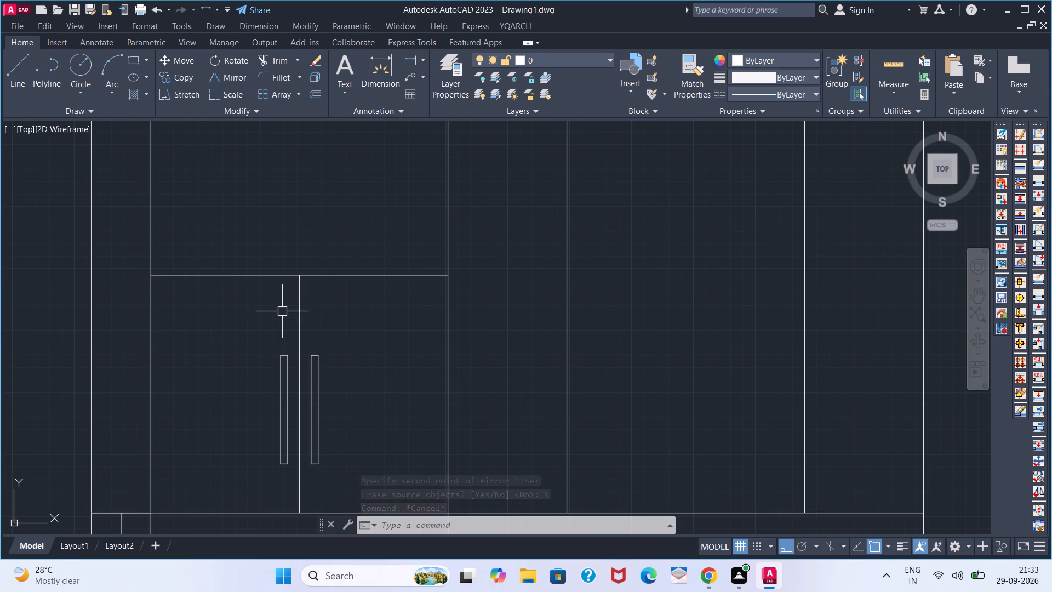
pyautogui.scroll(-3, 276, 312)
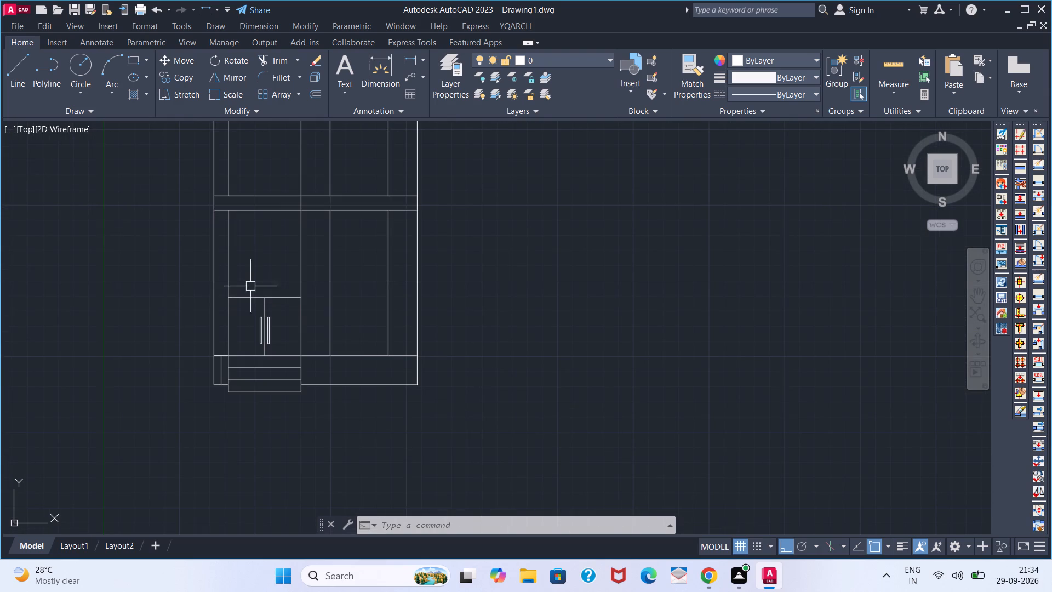
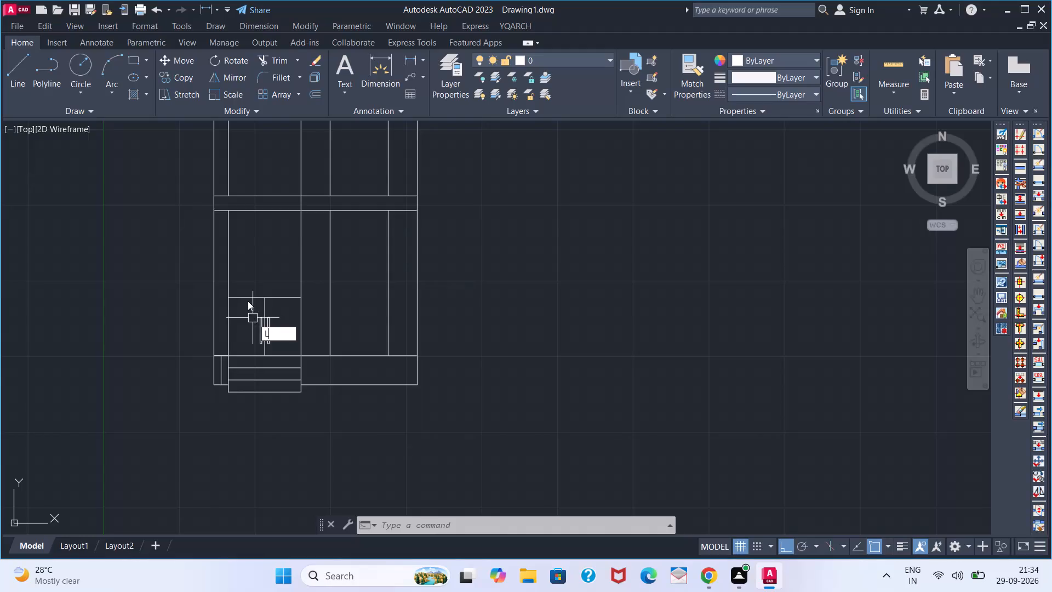
# Draw a 3' vertical line upward from the midpoint of the double door's top edge.
pyautogui.press('space')
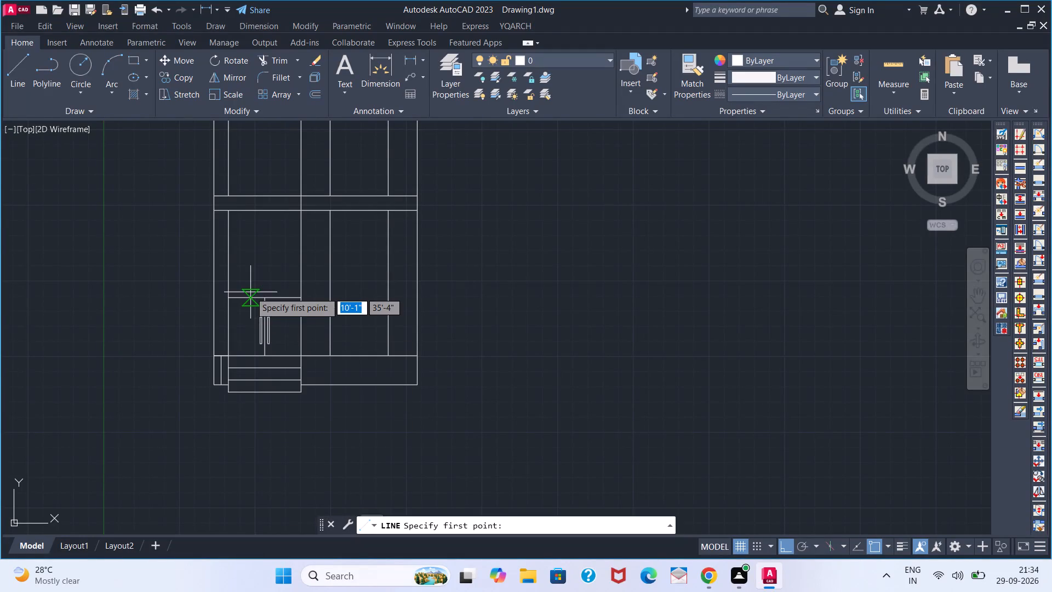
pyautogui.scroll(3, 253, 290)
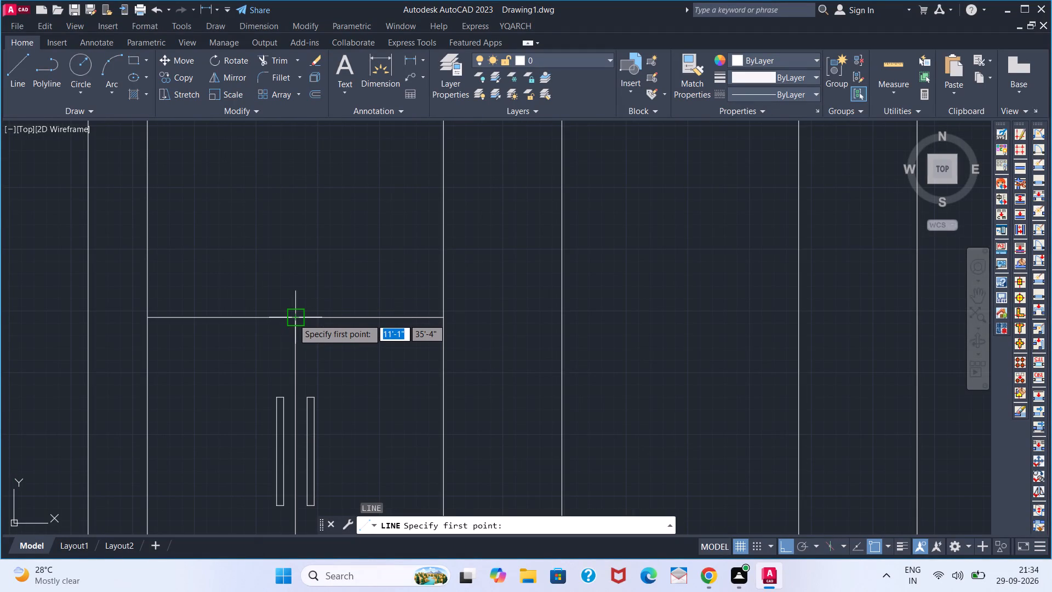
pyautogui.scroll(-2, 293, 317)
pyautogui.click(293, 316)
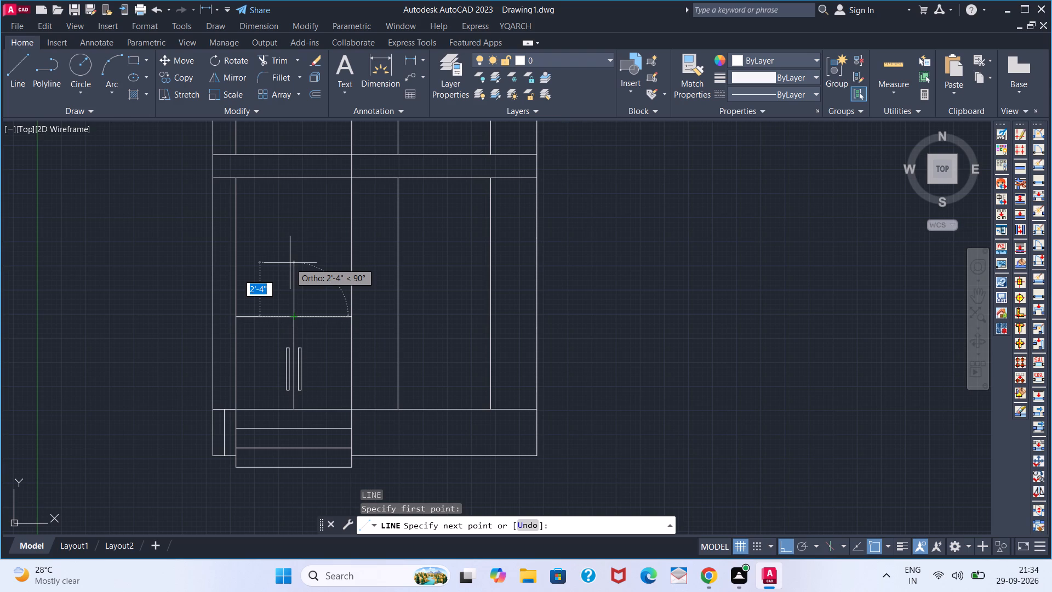
pyautogui.write("3'")
pyautogui.press('Return')
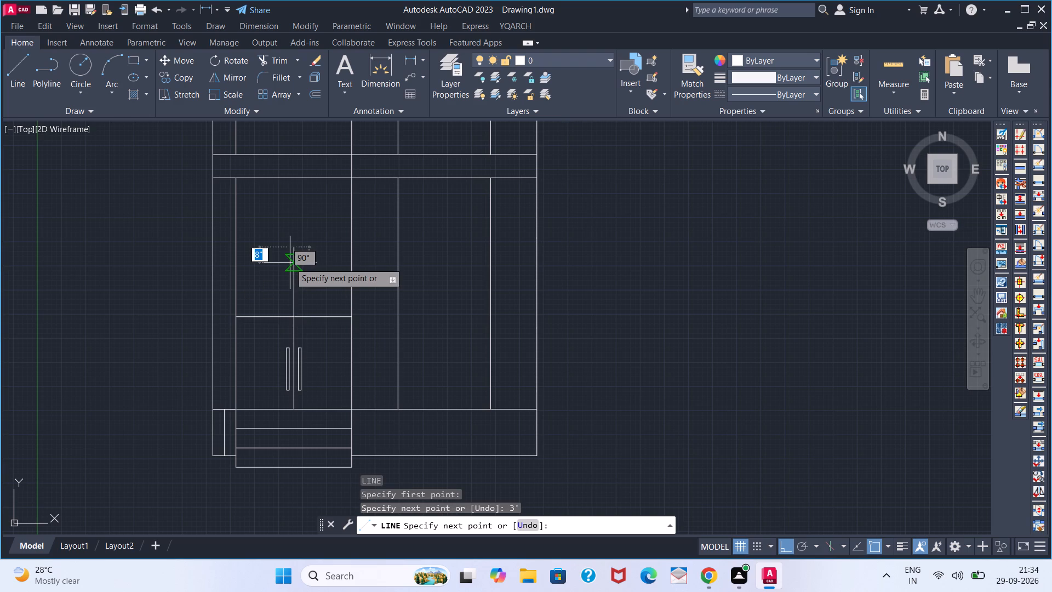
pyautogui.press('space')
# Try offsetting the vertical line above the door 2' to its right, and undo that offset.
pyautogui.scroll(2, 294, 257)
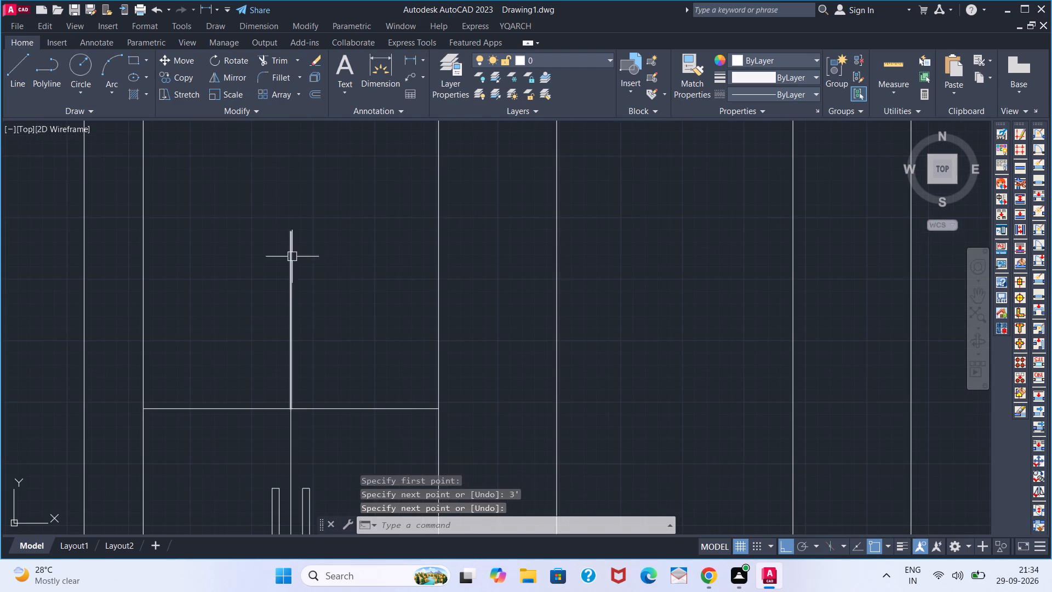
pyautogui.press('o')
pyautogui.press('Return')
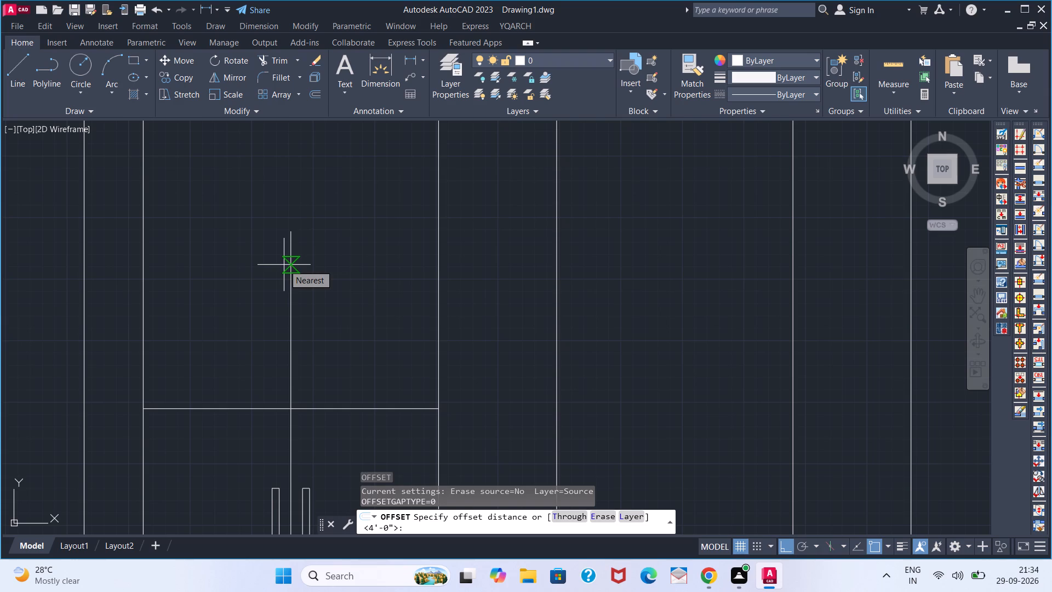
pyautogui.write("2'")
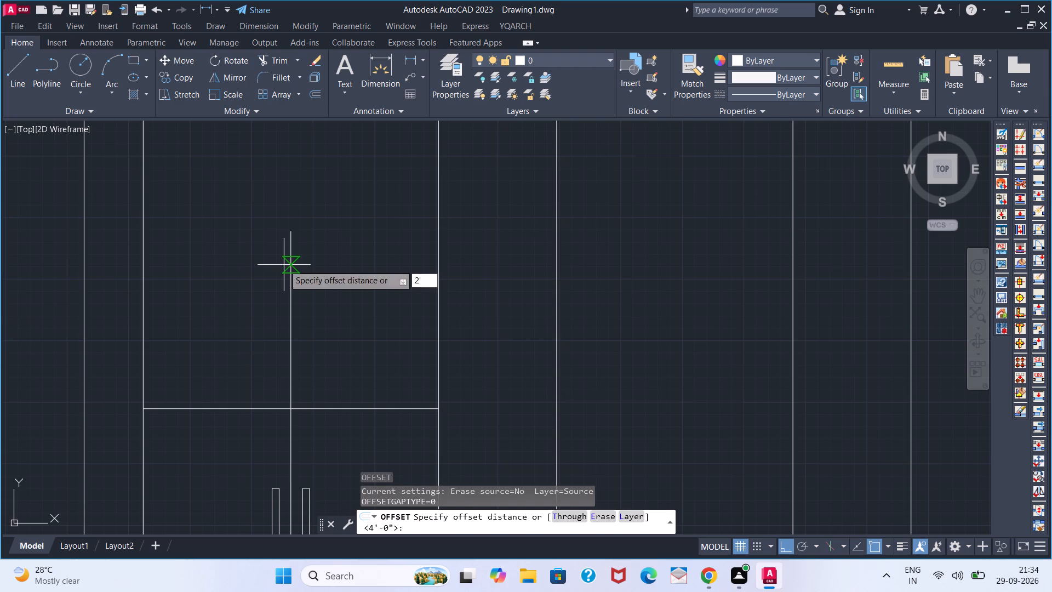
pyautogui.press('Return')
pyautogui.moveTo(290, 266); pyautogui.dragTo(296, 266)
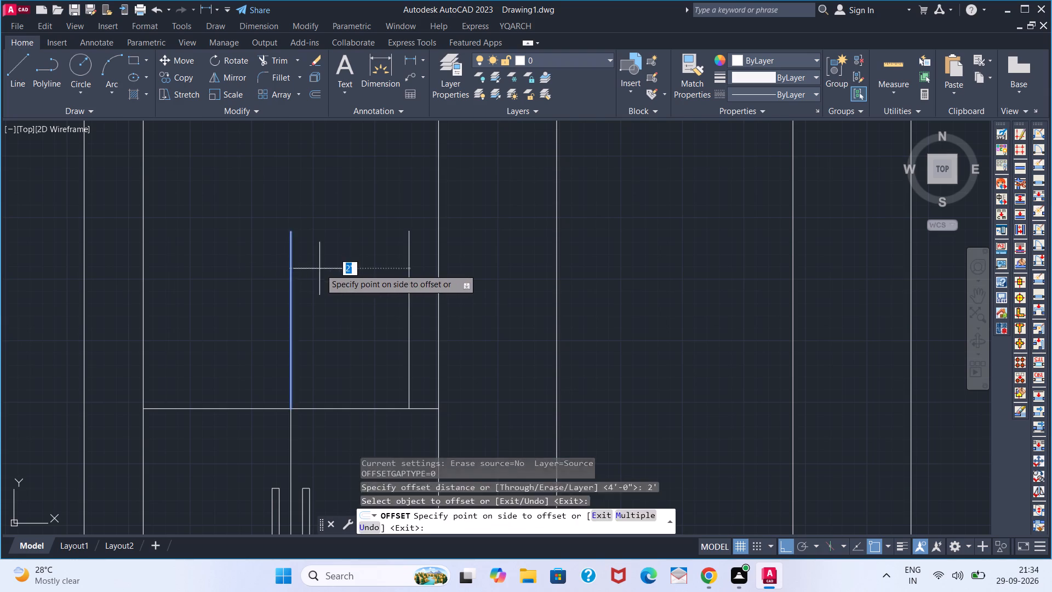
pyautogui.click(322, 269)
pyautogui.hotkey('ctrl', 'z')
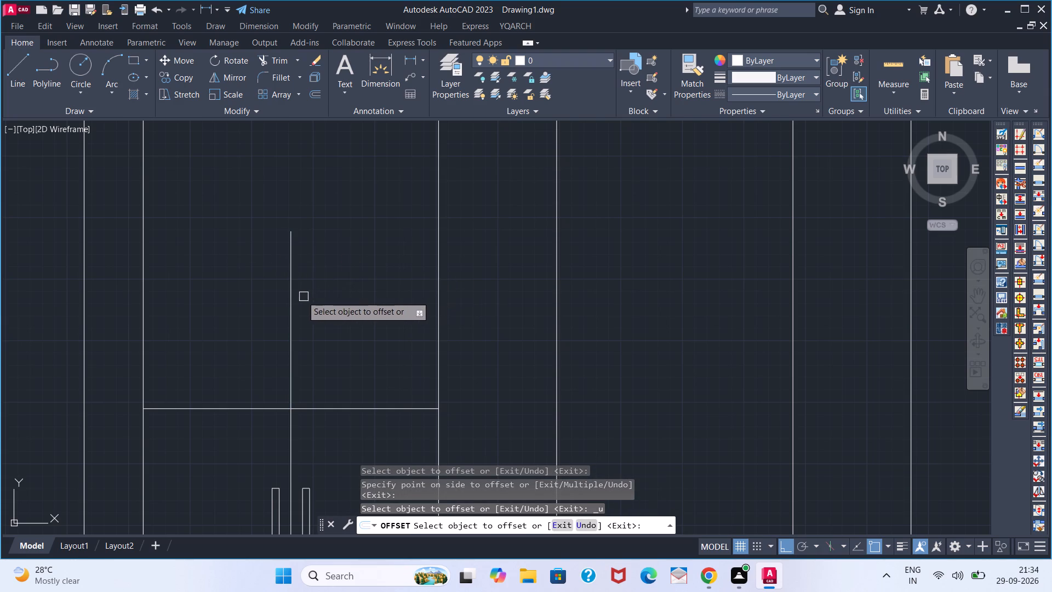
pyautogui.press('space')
# Offset the vertical line above the door 1' to each side.
pyautogui.press('space')
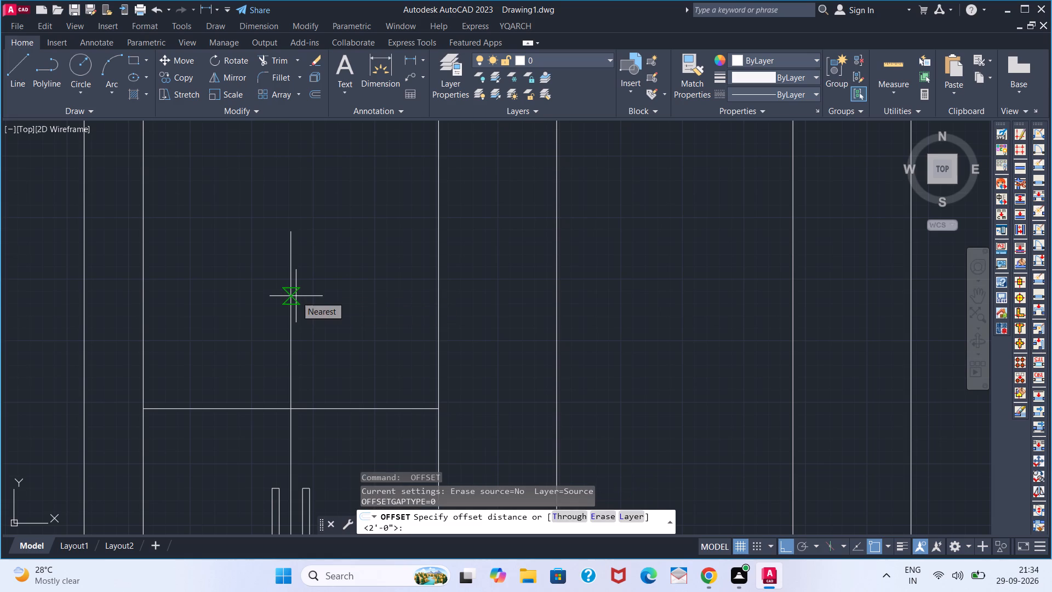
pyautogui.write("1'")
pyautogui.press('Return')
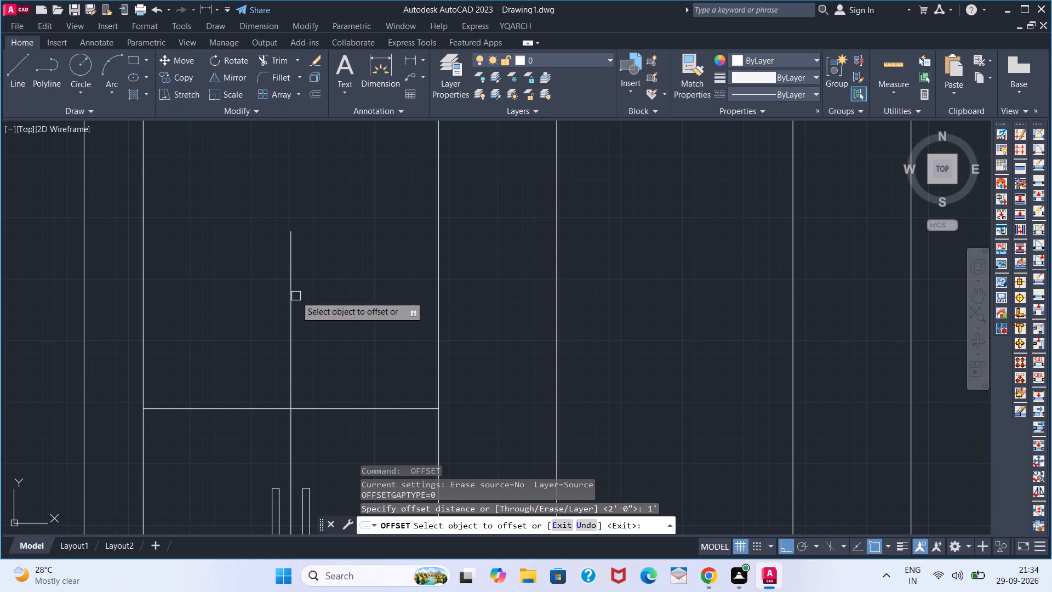
pyautogui.click(293, 295)
pyautogui.click(329, 295)
pyautogui.click(288, 303)
pyautogui.click(223, 304)
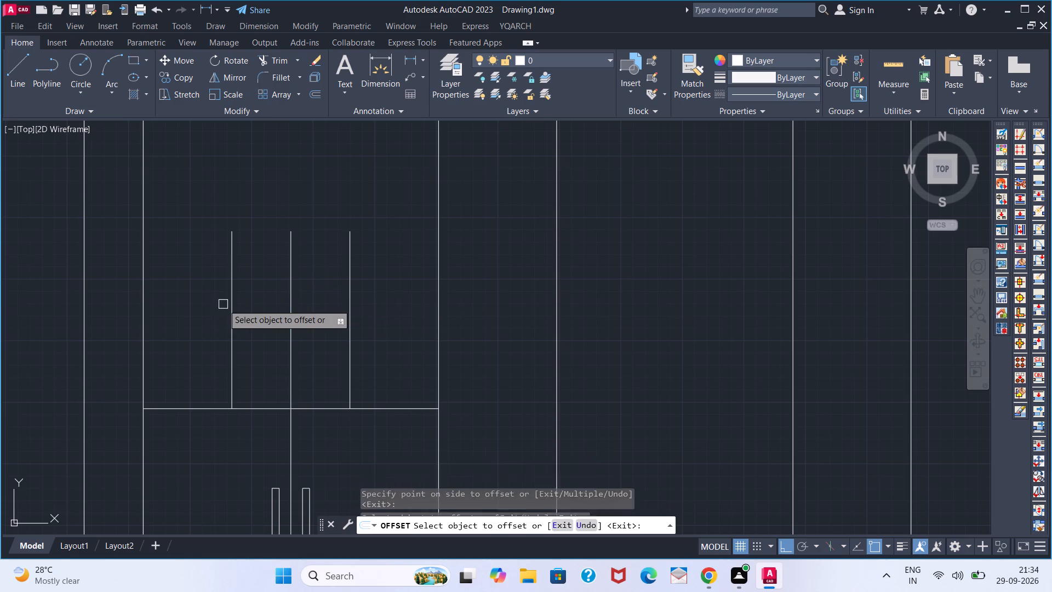
pyautogui.press('space')
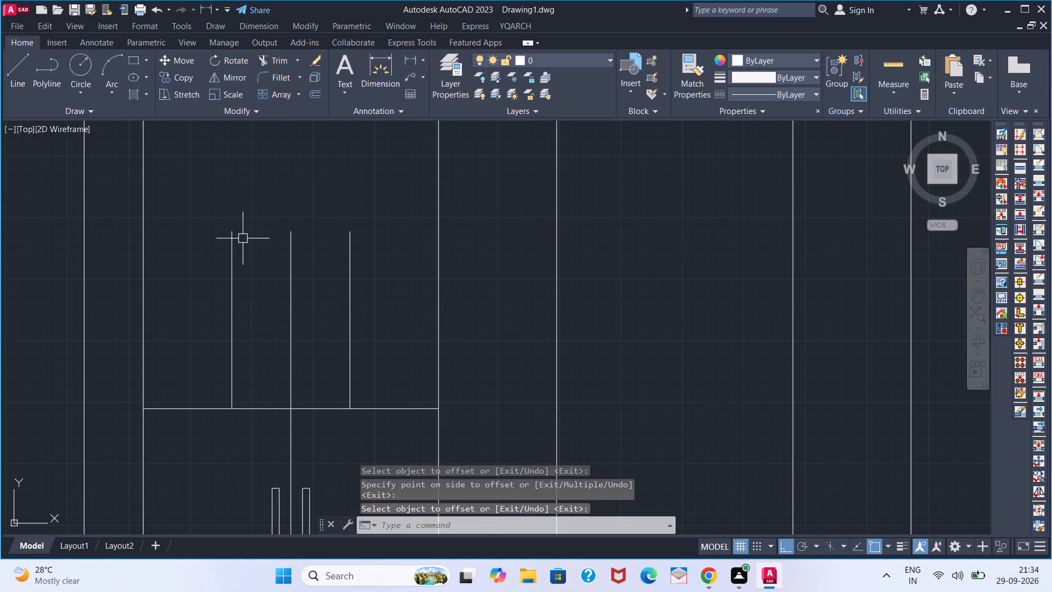
# Draw a horizontal line joining the top ends of the two outer vertical lines above the door.
pyautogui.press('l')
pyautogui.press('Return')
pyautogui.click(232, 234)
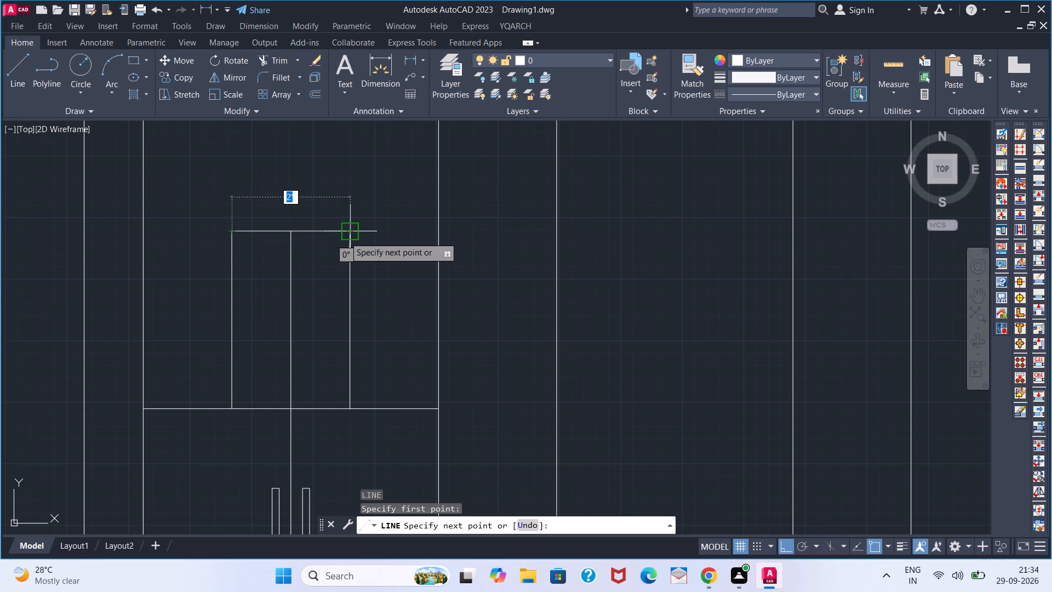
pyautogui.click(346, 237)
pyautogui.press('space')
pyautogui.scroll(-3, 296, 274)
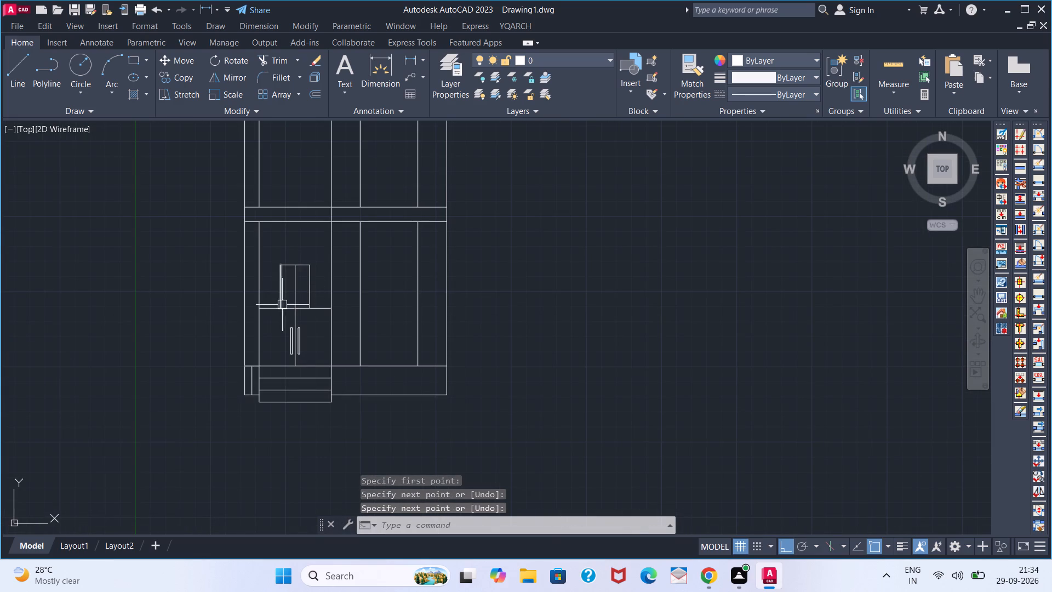
pyautogui.scroll(2, 278, 294)
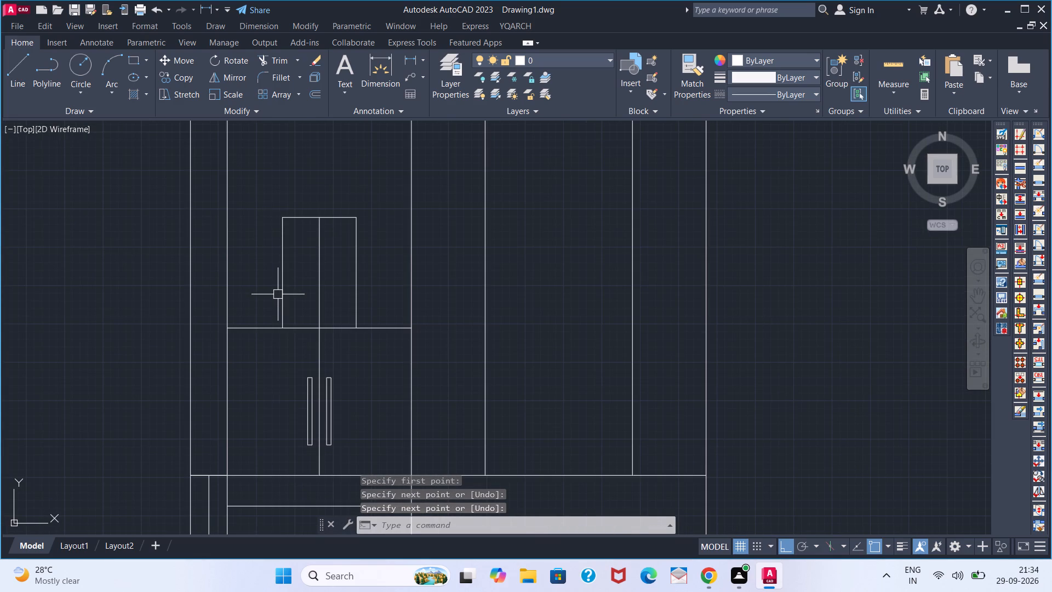
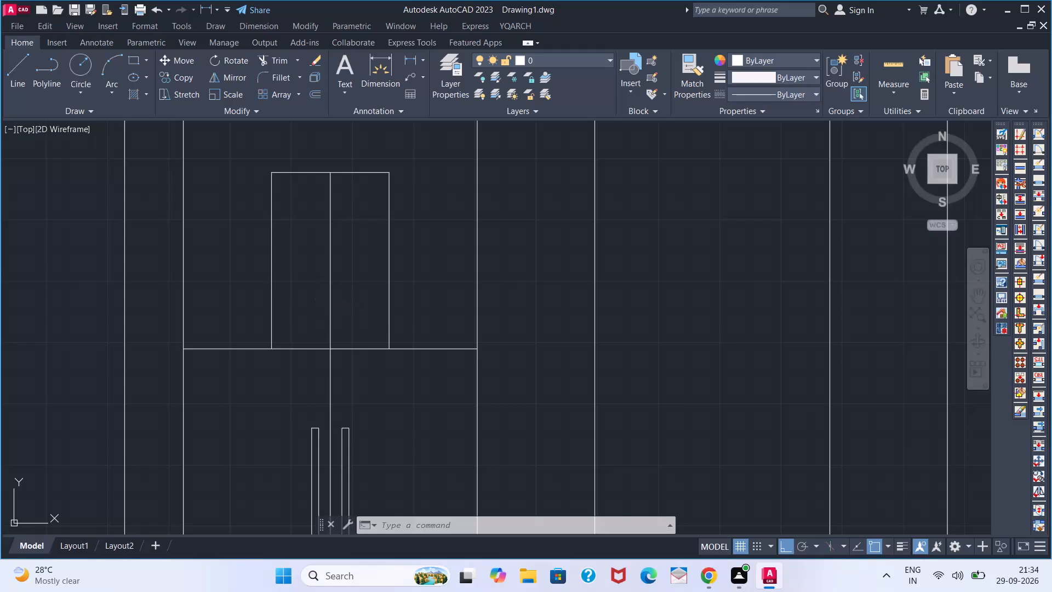
# Offset the central vertical line above the door 1" to each side.
pyautogui.press('1')
pyautogui.press('Return')
pyautogui.moveTo(329, 303); pyautogui.dragTo(344, 305)
pyautogui.click(357, 304)
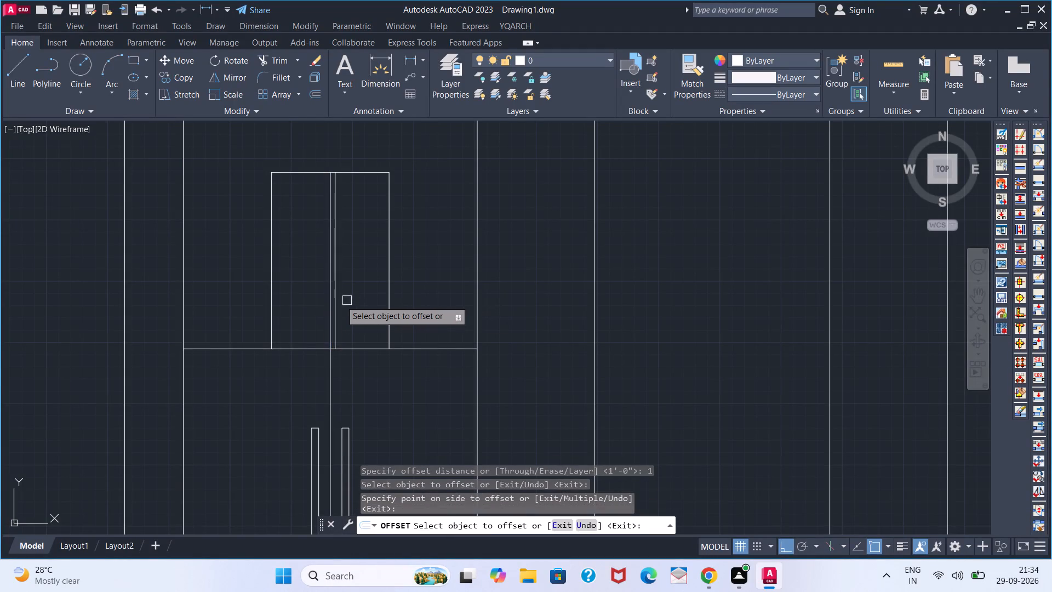
pyautogui.scroll(2, 330, 299)
pyautogui.click(324, 299)
pyautogui.click(282, 299)
pyautogui.scroll(-2, 282, 299)
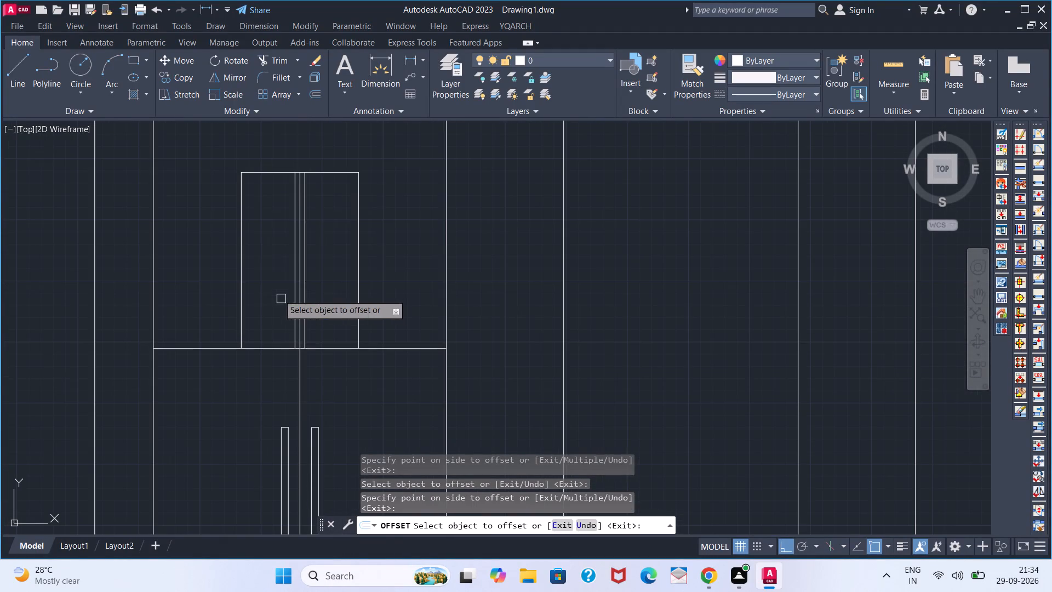
# Offset the top line and both outer vertical lines of the panel above the door 1" inward.
pyautogui.click(265, 176)
pyautogui.click(271, 226)
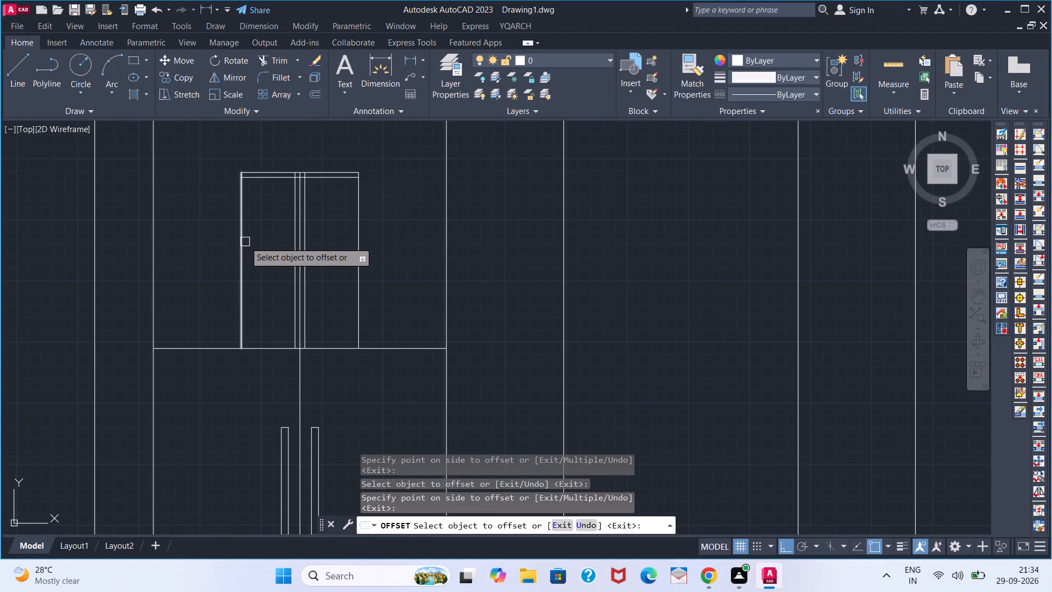
pyautogui.click(245, 242)
pyautogui.click(291, 248)
pyautogui.click(355, 251)
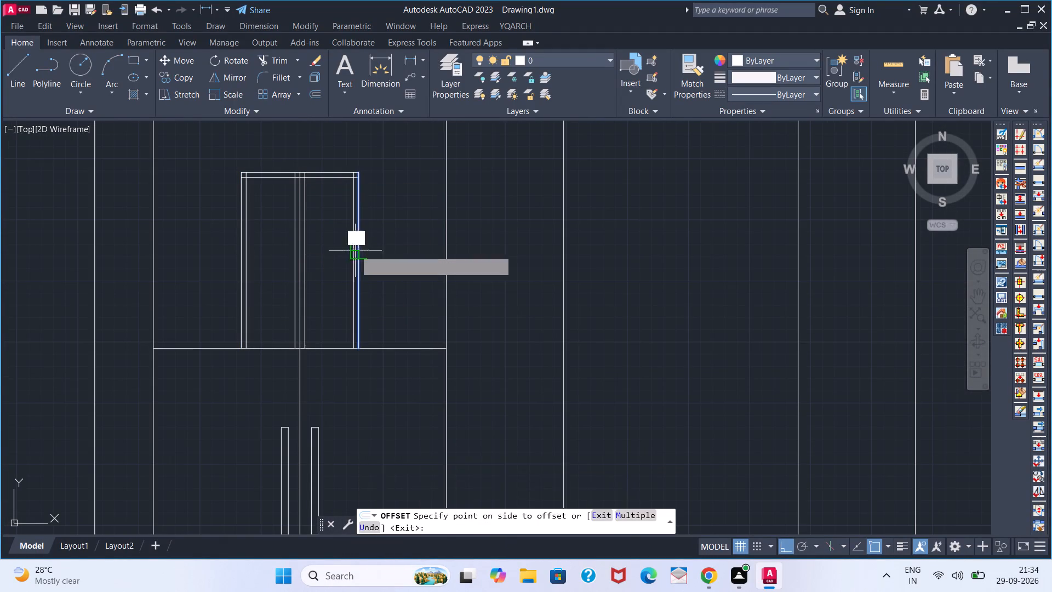
pyautogui.click(330, 253)
pyautogui.press('space')
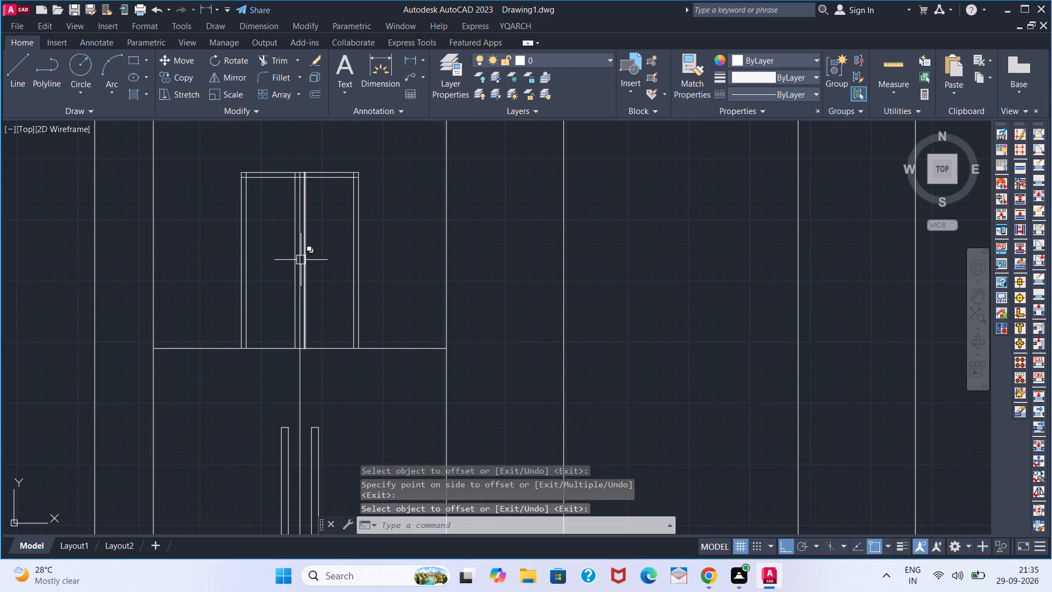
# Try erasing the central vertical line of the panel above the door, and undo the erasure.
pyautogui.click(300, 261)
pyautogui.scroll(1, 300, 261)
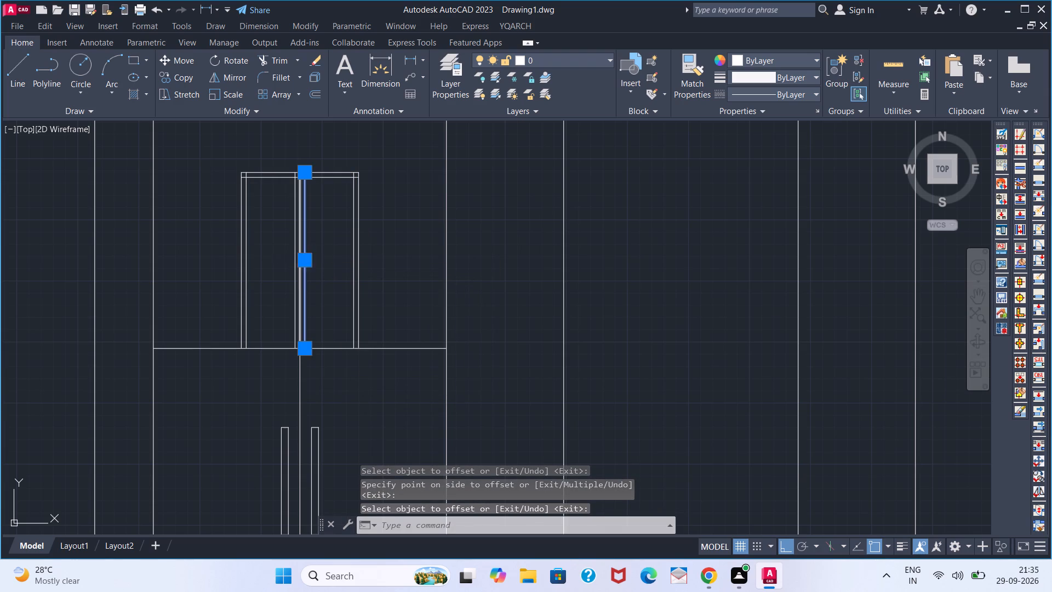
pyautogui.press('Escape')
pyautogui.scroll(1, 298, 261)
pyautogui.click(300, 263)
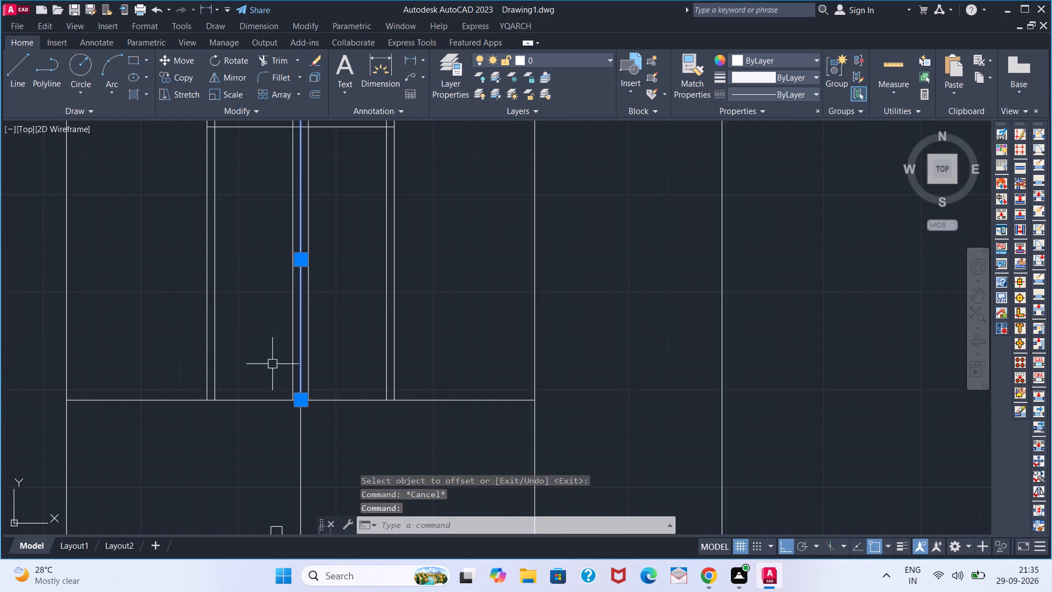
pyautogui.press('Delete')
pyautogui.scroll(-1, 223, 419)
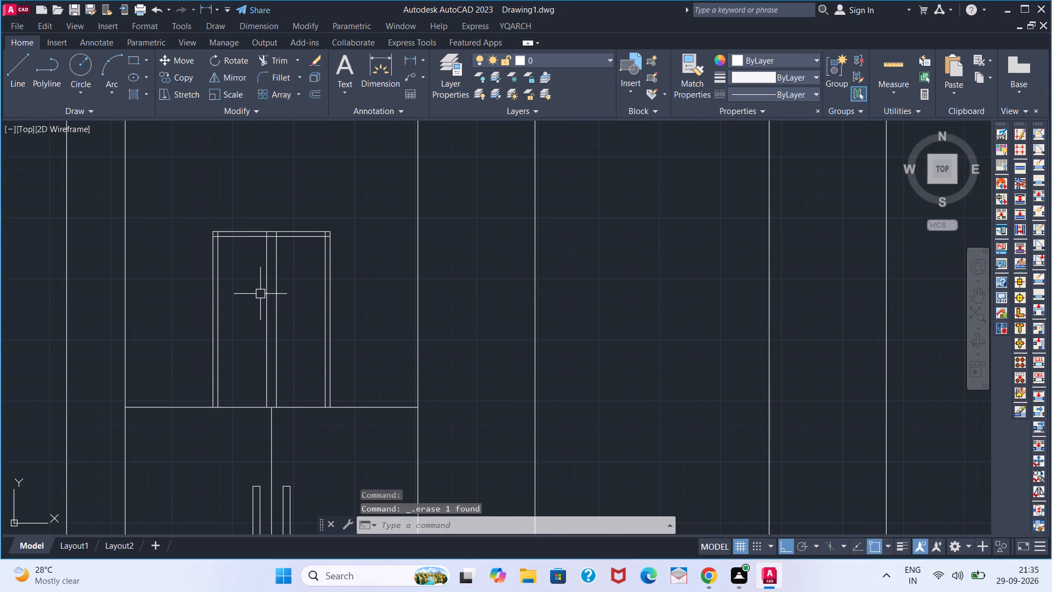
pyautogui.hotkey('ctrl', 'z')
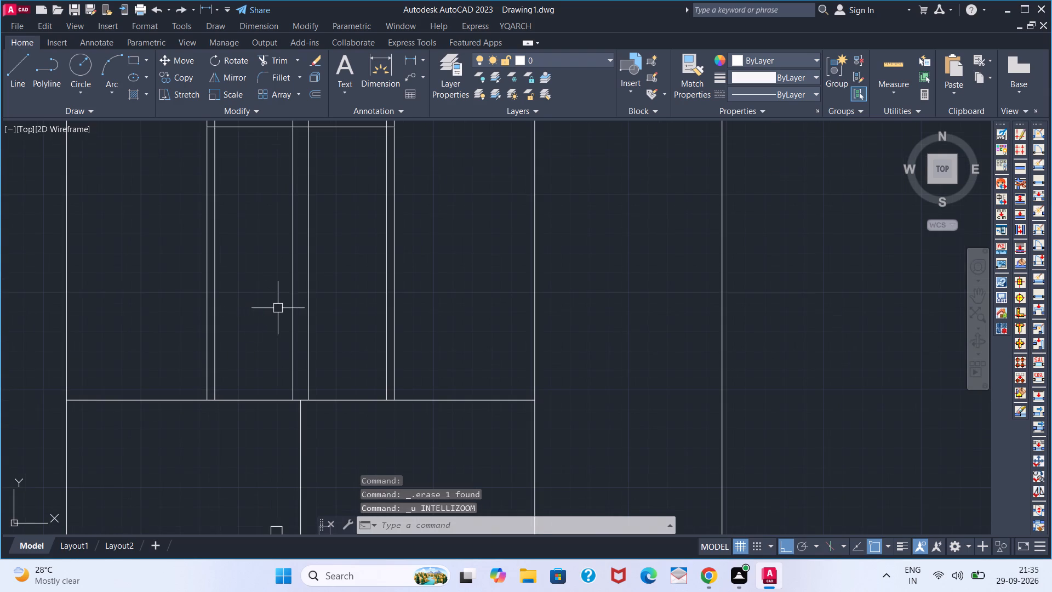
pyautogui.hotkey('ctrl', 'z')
# Erase the two 1" offset lines flanking the panel's central vertical line.
pyautogui.click(293, 316)
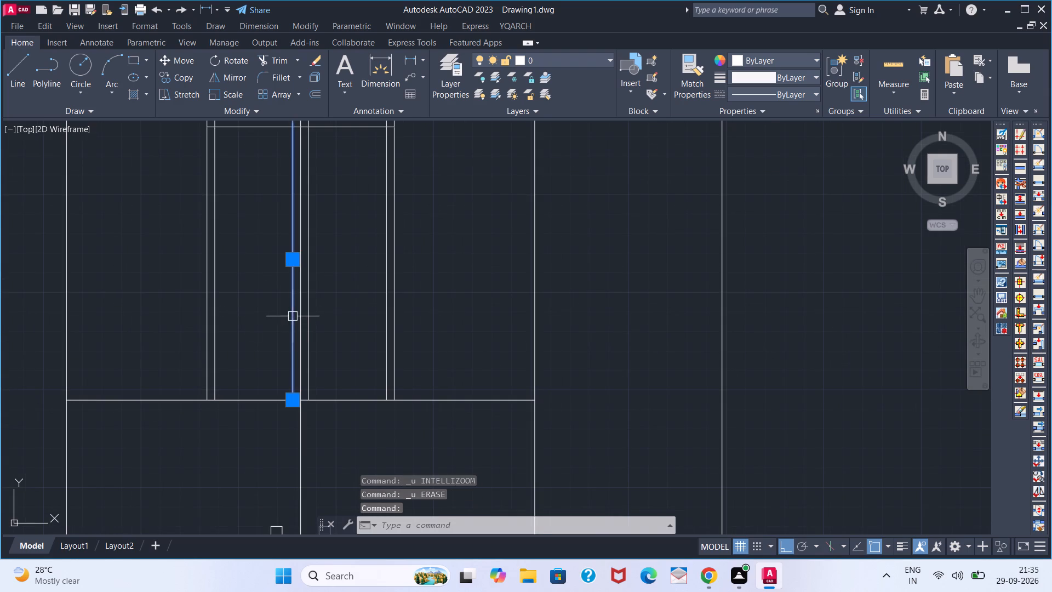
pyautogui.click(308, 332)
pyautogui.press('Delete')
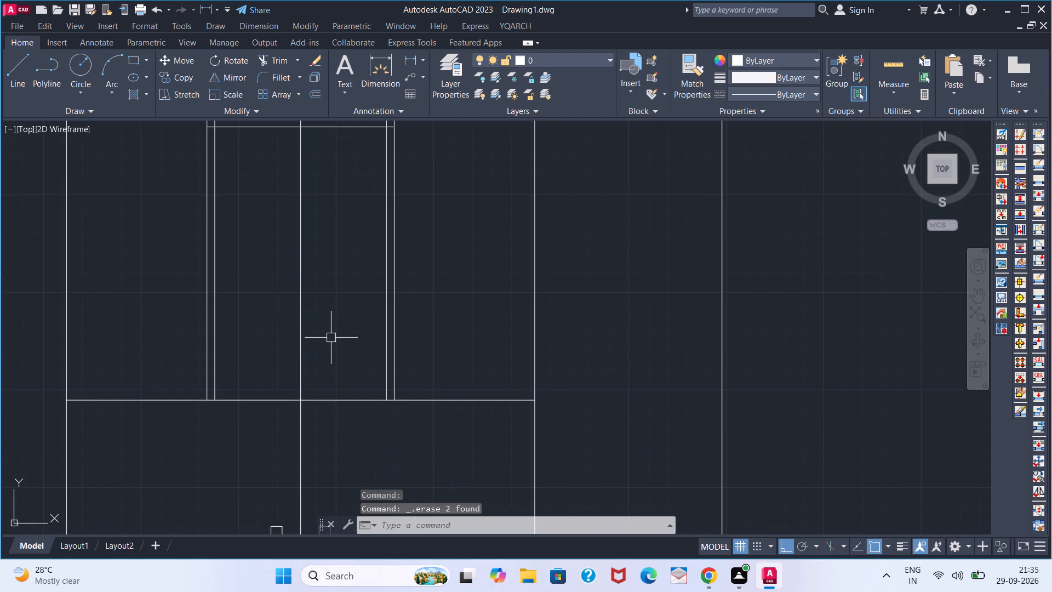
# Offset the panel's central vertical line 0.6" to each side.
pyautogui.press('o')
pyautogui.press('Return')
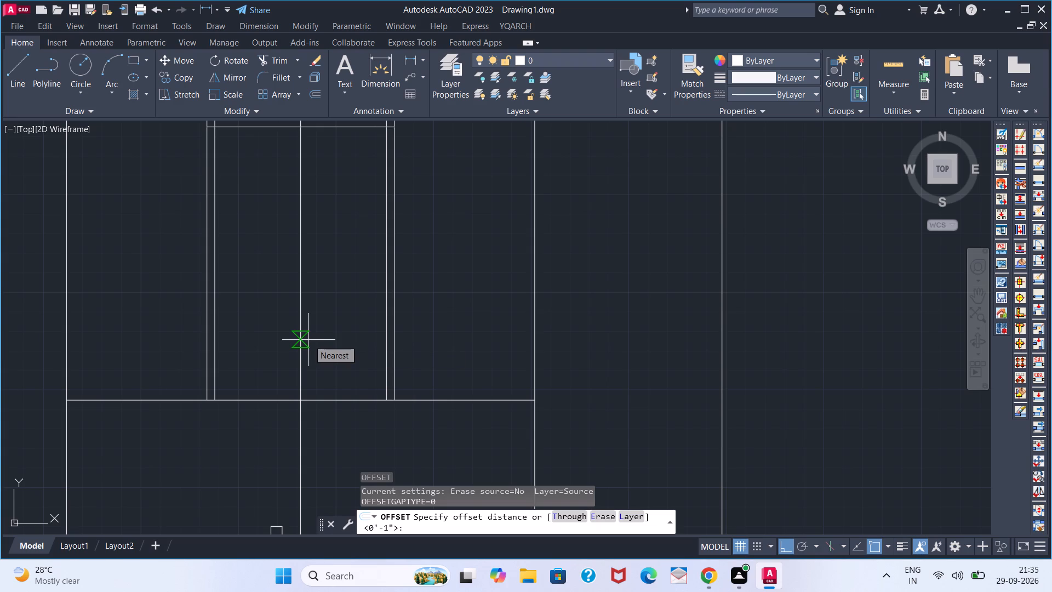
pyautogui.write('.6')
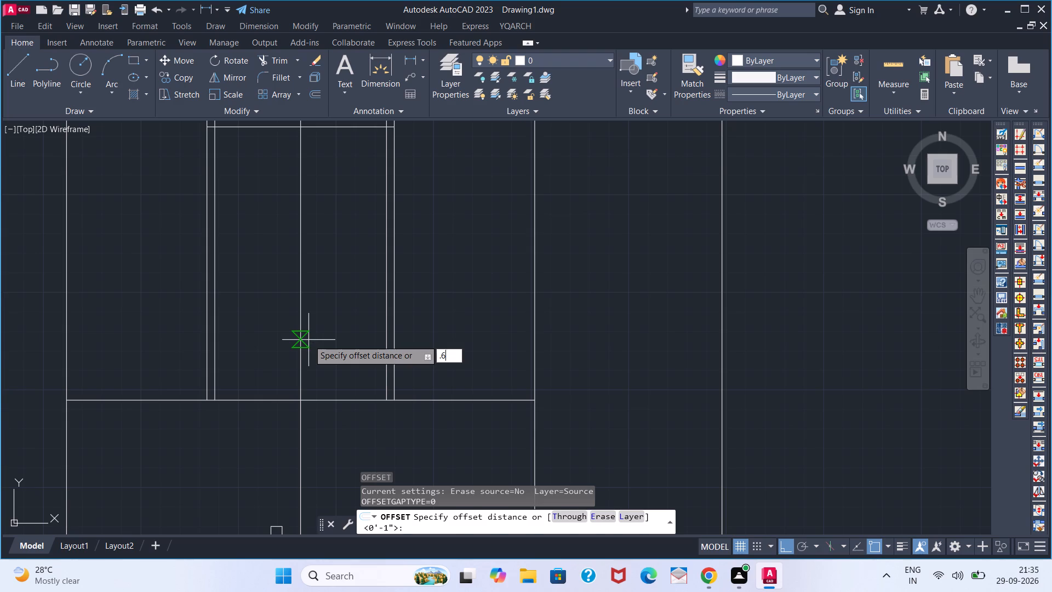
pyautogui.press('Return')
pyautogui.moveTo(302, 336); pyautogui.dragTo(317, 332)
pyautogui.click(370, 326)
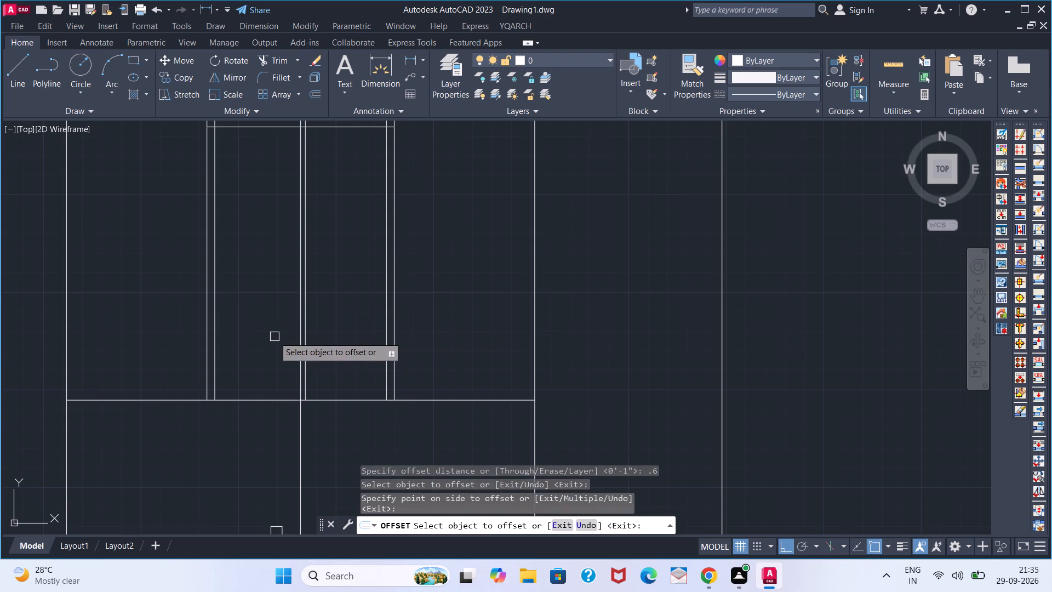
pyautogui.click(299, 331)
pyautogui.click(253, 334)
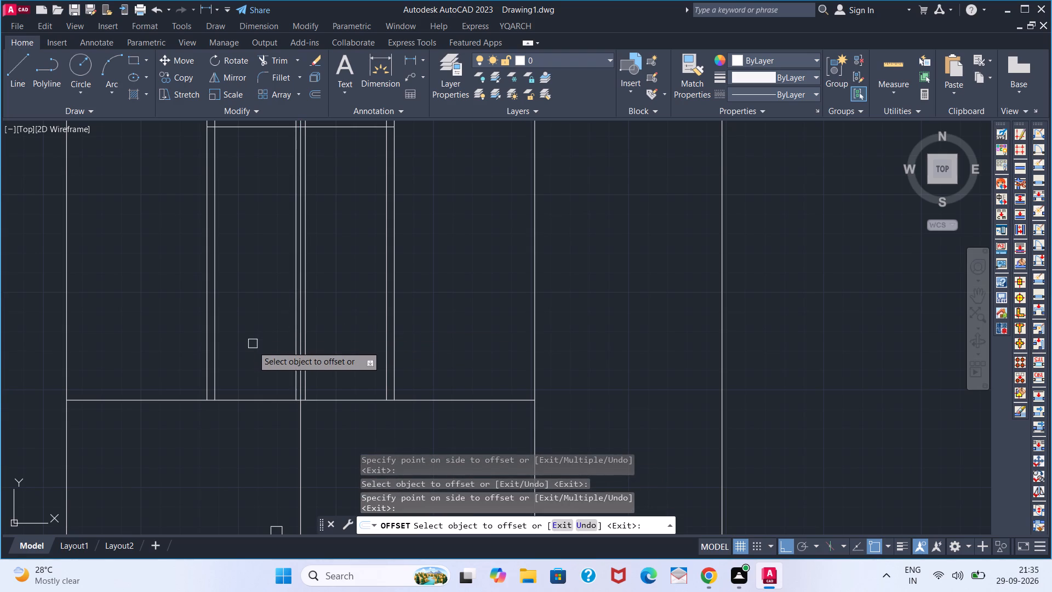
pyautogui.press('space')
# Erase the original central line between the two 0.6" offset lines.
pyautogui.scroll(3, 301, 347)
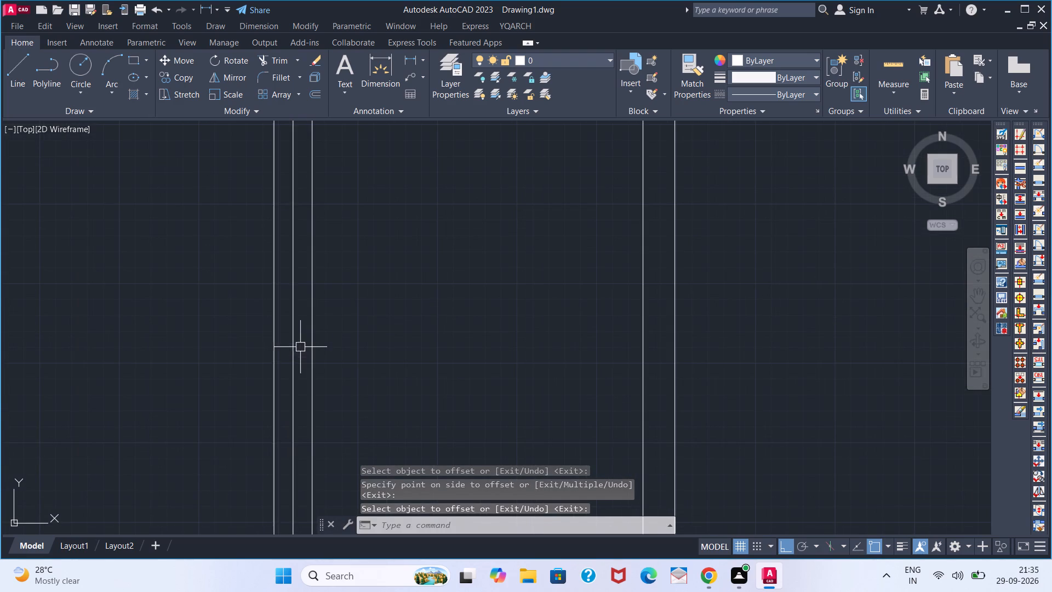
pyautogui.click(293, 347)
pyautogui.press('Delete')
pyautogui.scroll(-5, 290, 351)
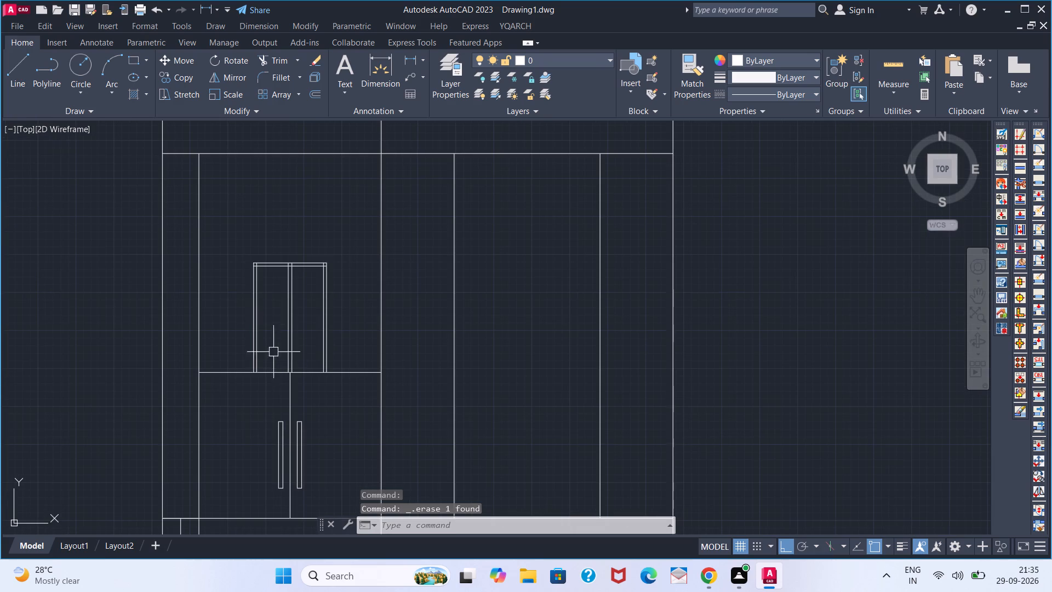
# Trim the overlapping line ends at the panel frame's two upper corners and where the central mullion crosses the top rail.
pyautogui.scroll(2, 272, 265)
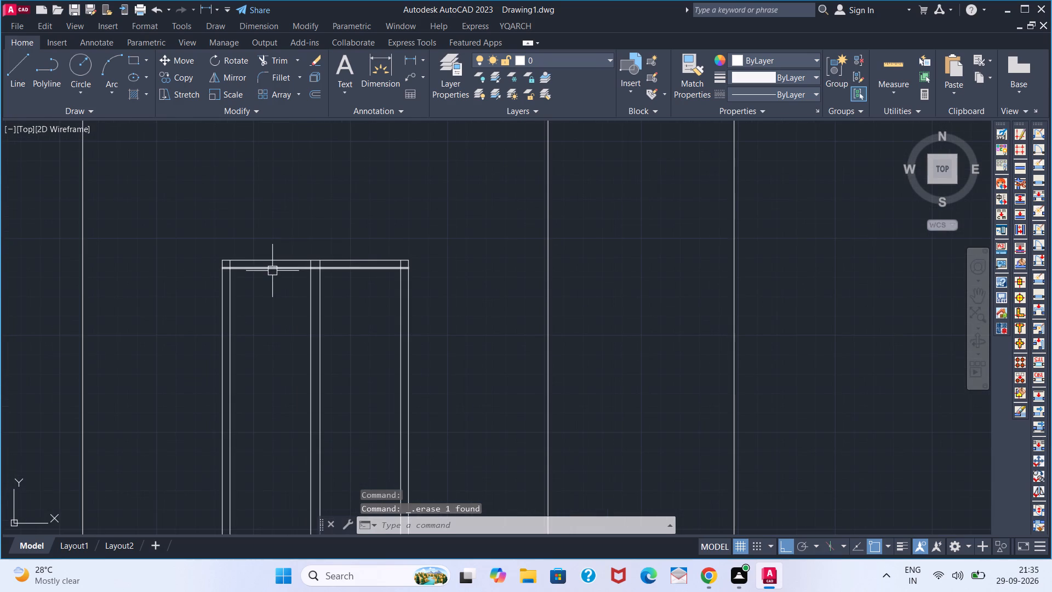
pyautogui.scroll(-3, 272, 281)
pyautogui.scroll(1, 271, 294)
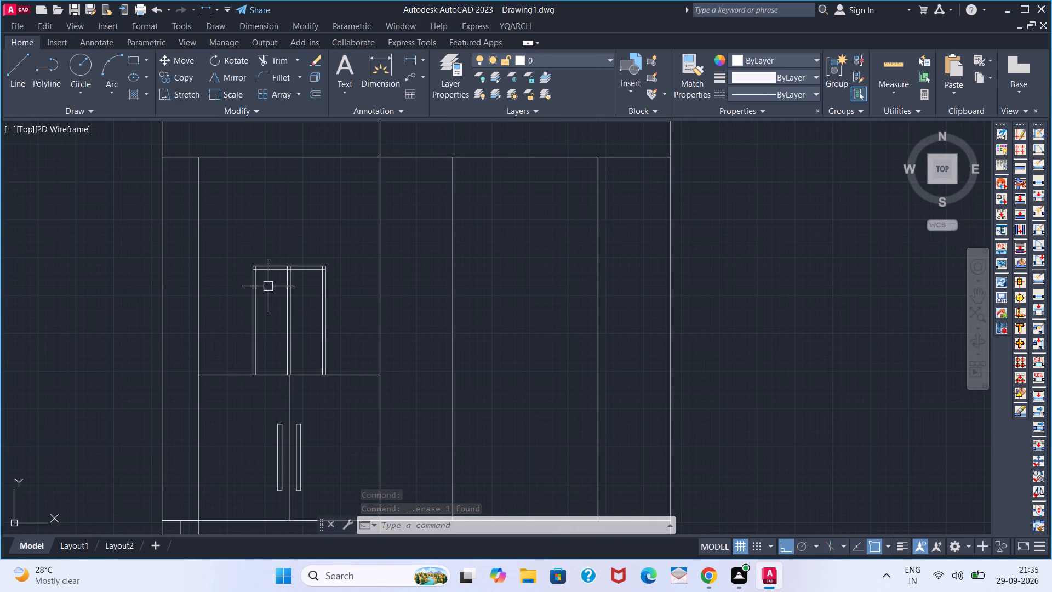
pyautogui.write('TR')
pyautogui.press('space')
pyautogui.scroll(3, 266, 279)
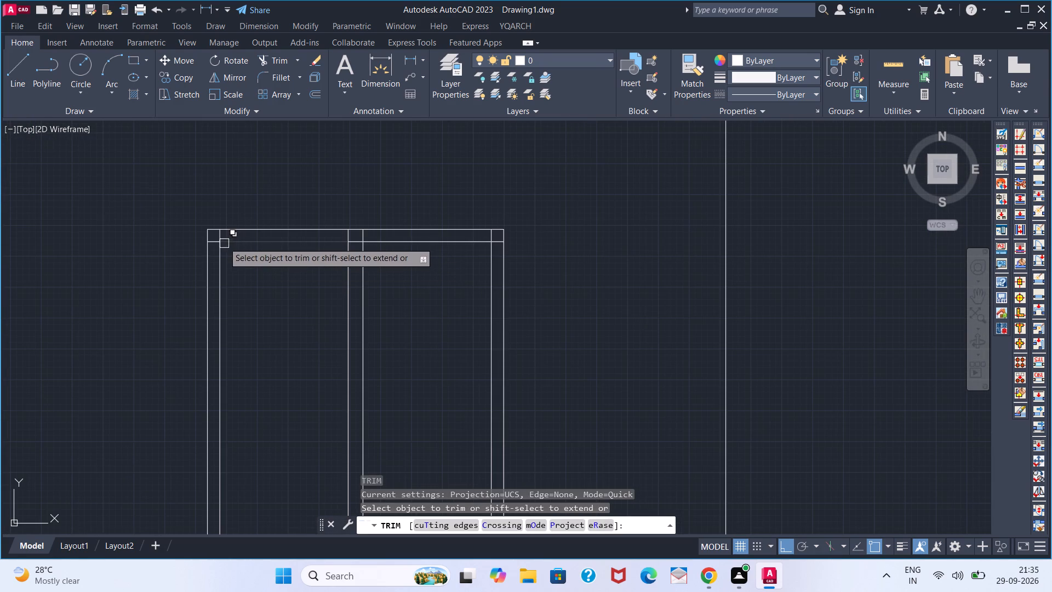
pyautogui.scroll(1, 223, 237)
pyautogui.click(220, 235)
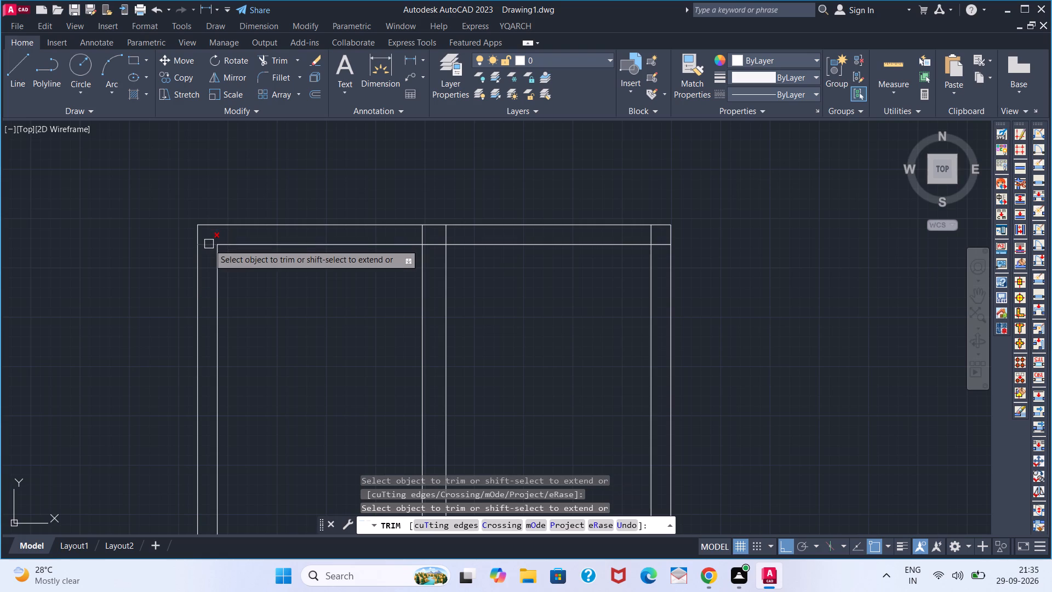
pyautogui.click(209, 244)
pyautogui.click(424, 235)
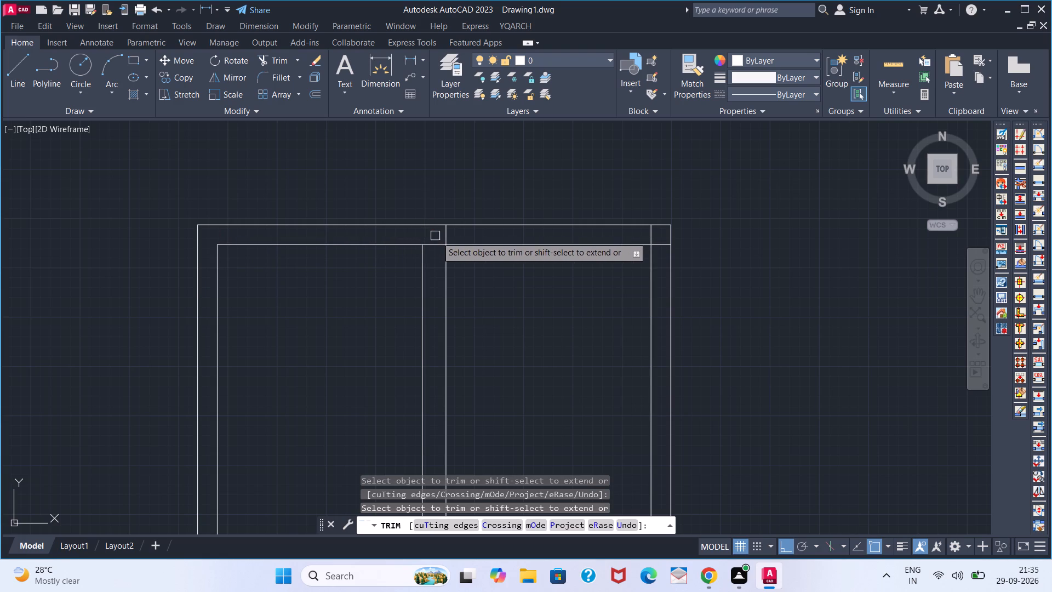
pyautogui.click(444, 236)
pyautogui.click(652, 234)
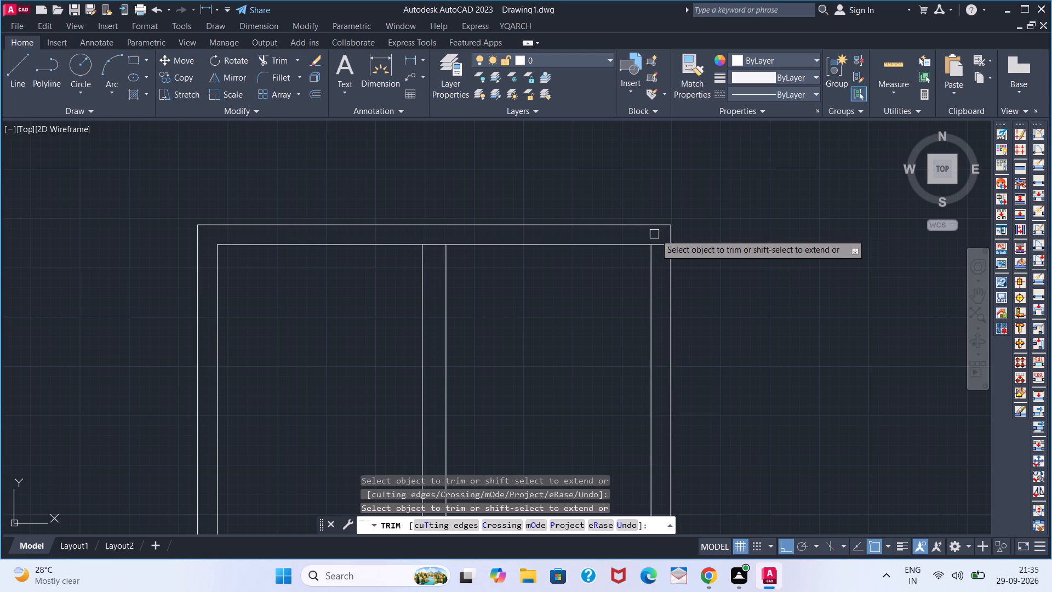
pyautogui.click(659, 243)
pyautogui.scroll(-3, 551, 304)
pyautogui.press('space')
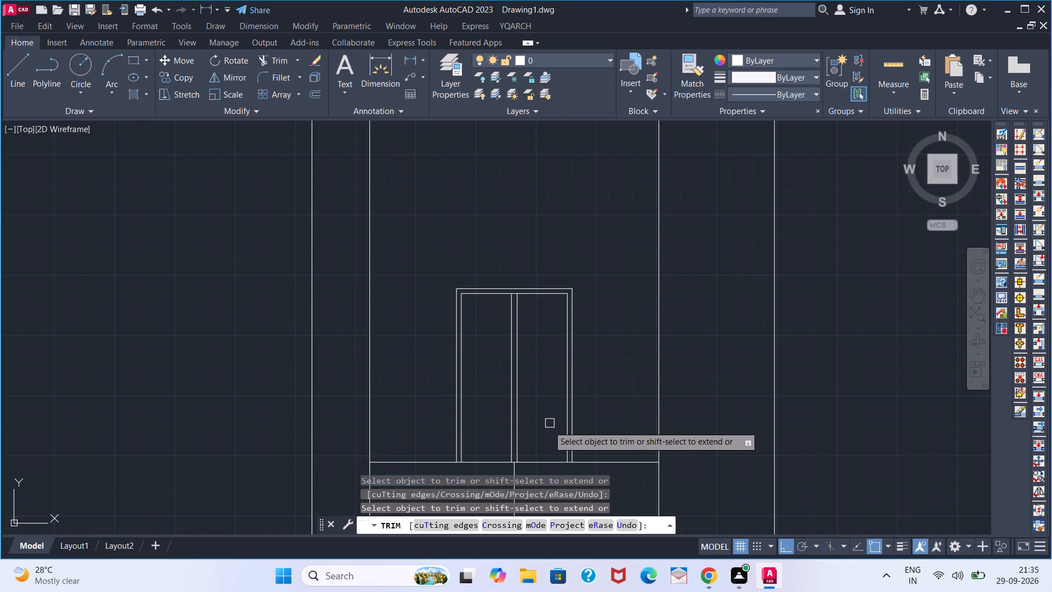
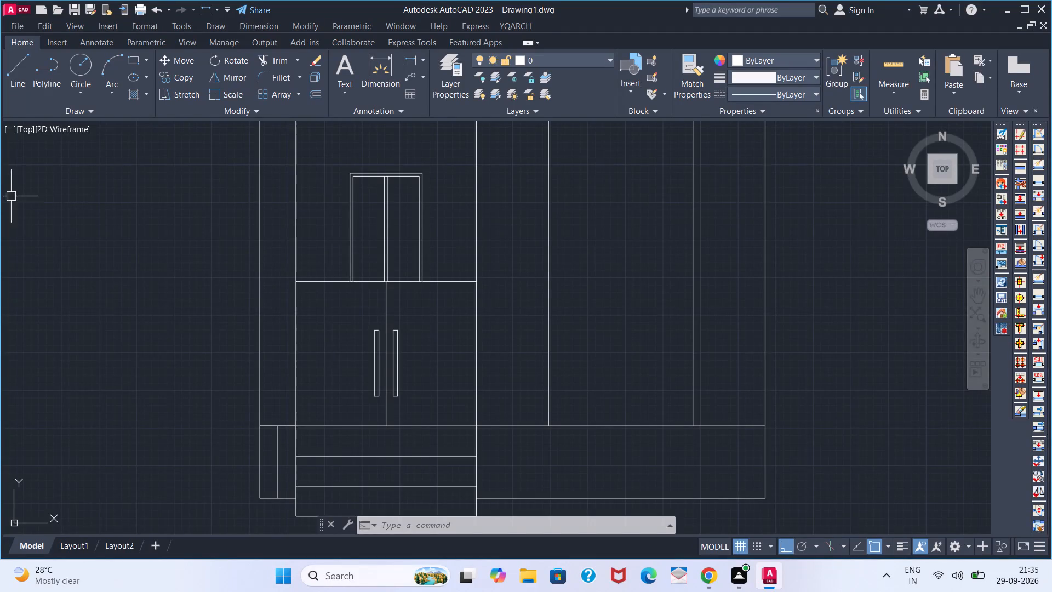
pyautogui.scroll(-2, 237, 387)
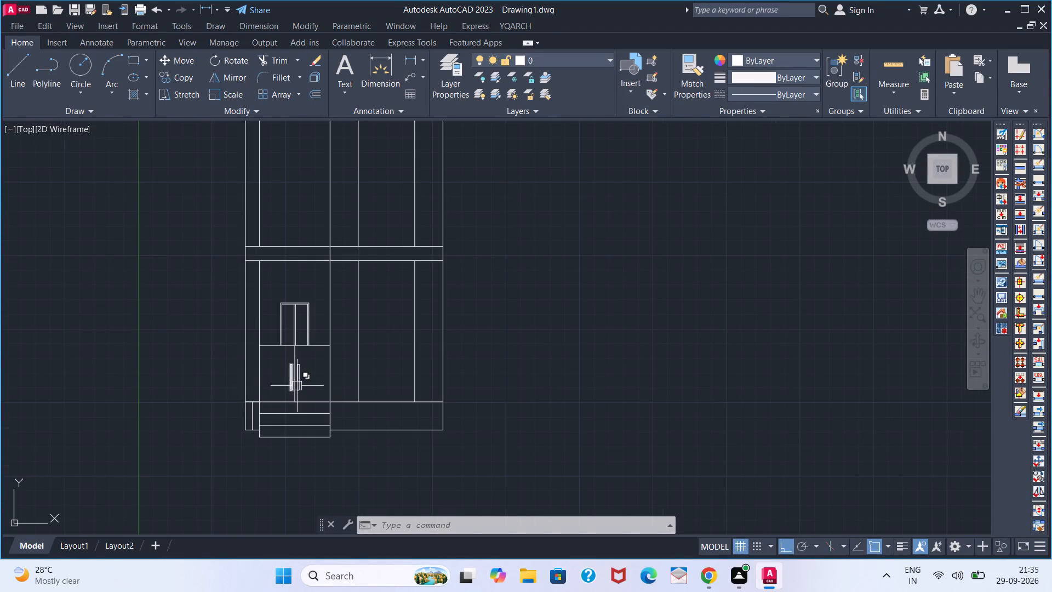
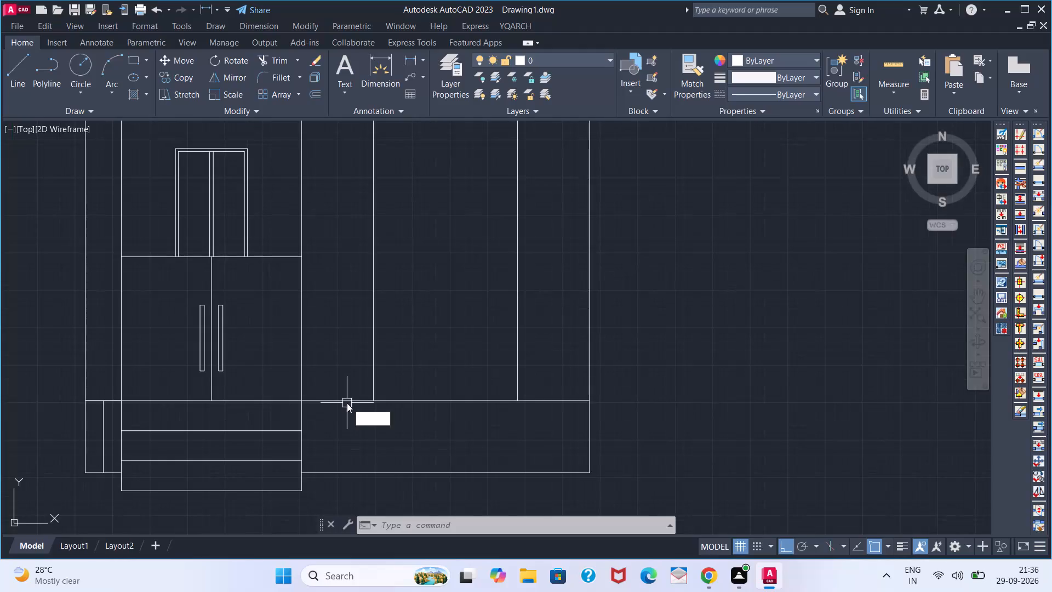
# Trim the plinth-level horizontal line on both sides of the tall ground-floor opening beside the entrance.
pyautogui.write('R')
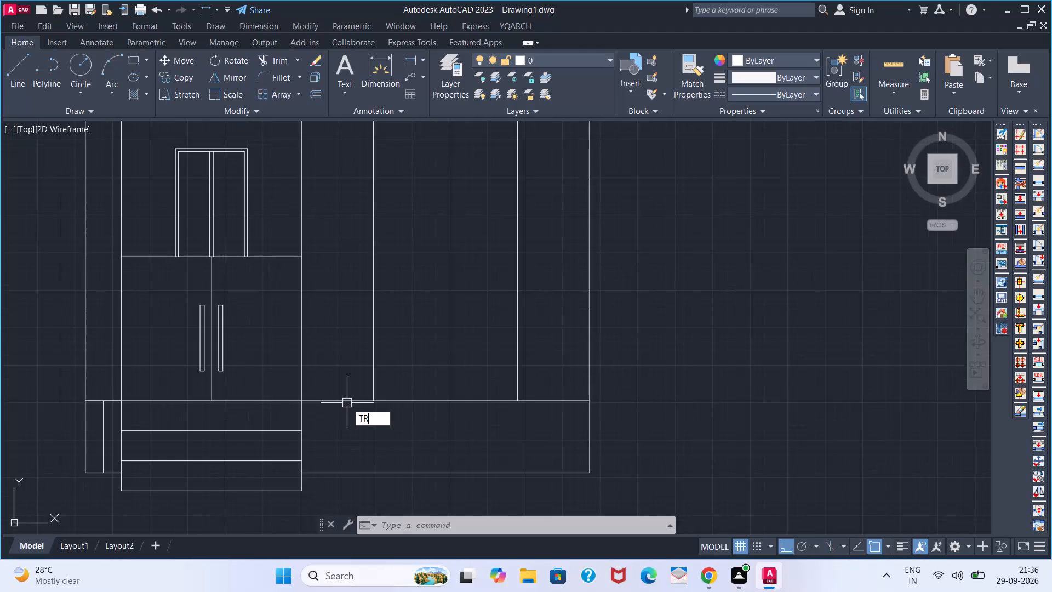
pyautogui.press('space')
pyautogui.click(347, 403)
pyautogui.click(544, 401)
pyautogui.press('space')
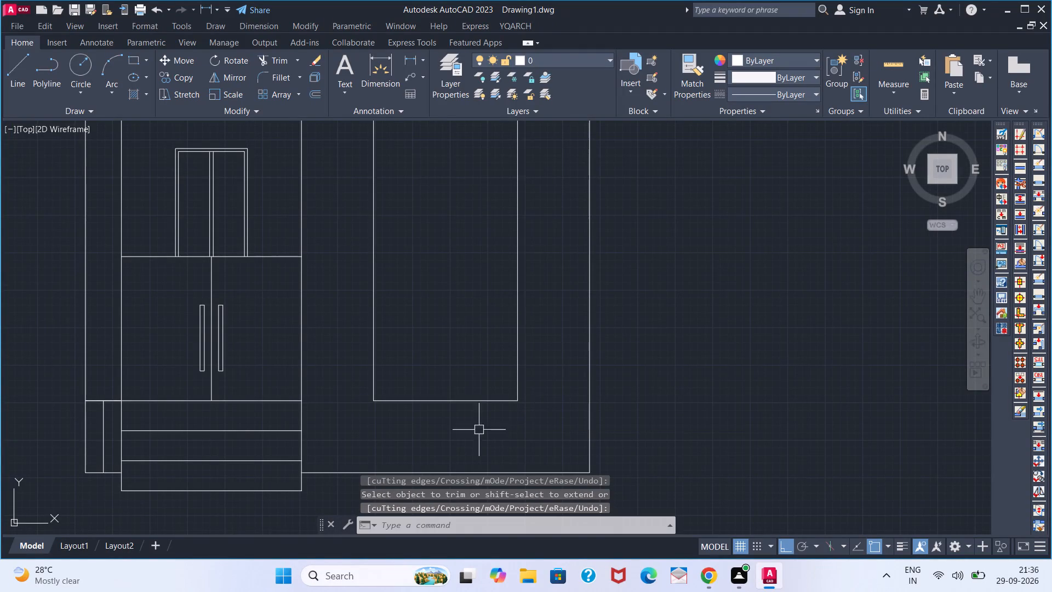
# Erase the remaining horizontal segment at the bottom of the tall ground-floor opening.
pyautogui.scroll(-1, 451, 432)
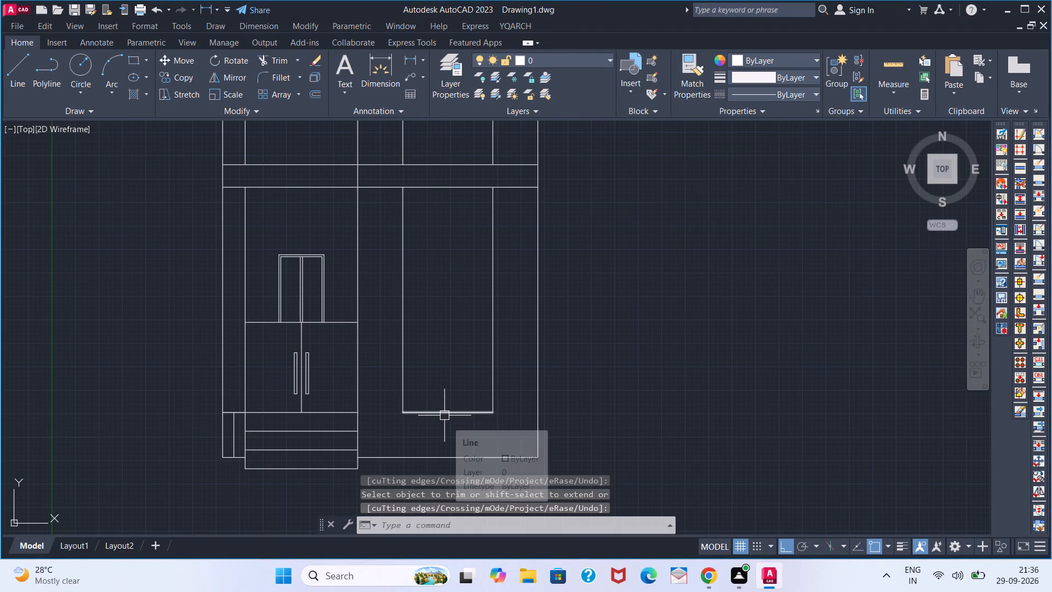
pyautogui.click(444, 415)
pyautogui.press('BackSpace')
pyautogui.press('Delete')
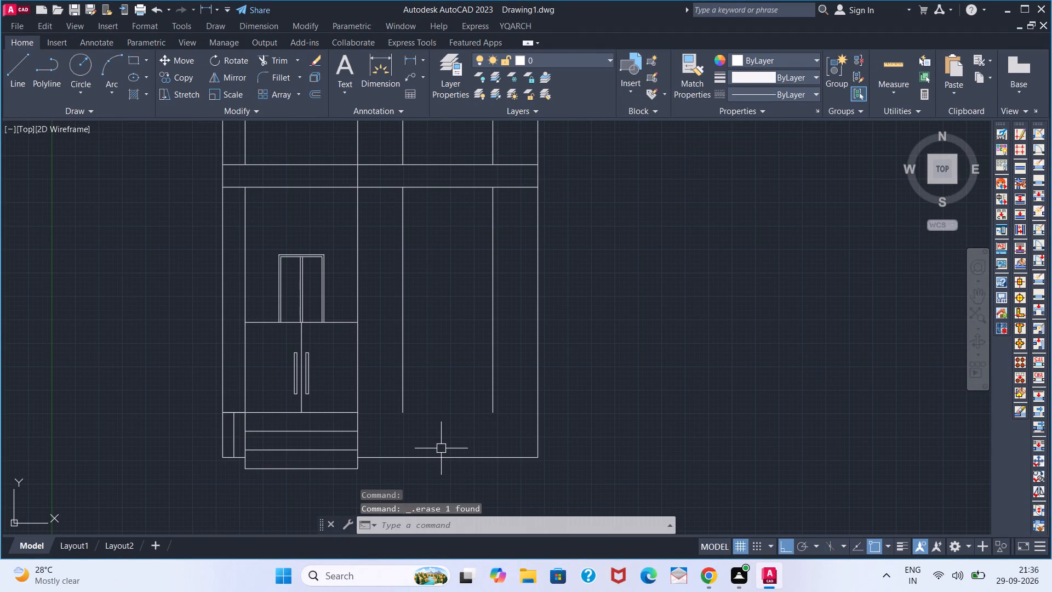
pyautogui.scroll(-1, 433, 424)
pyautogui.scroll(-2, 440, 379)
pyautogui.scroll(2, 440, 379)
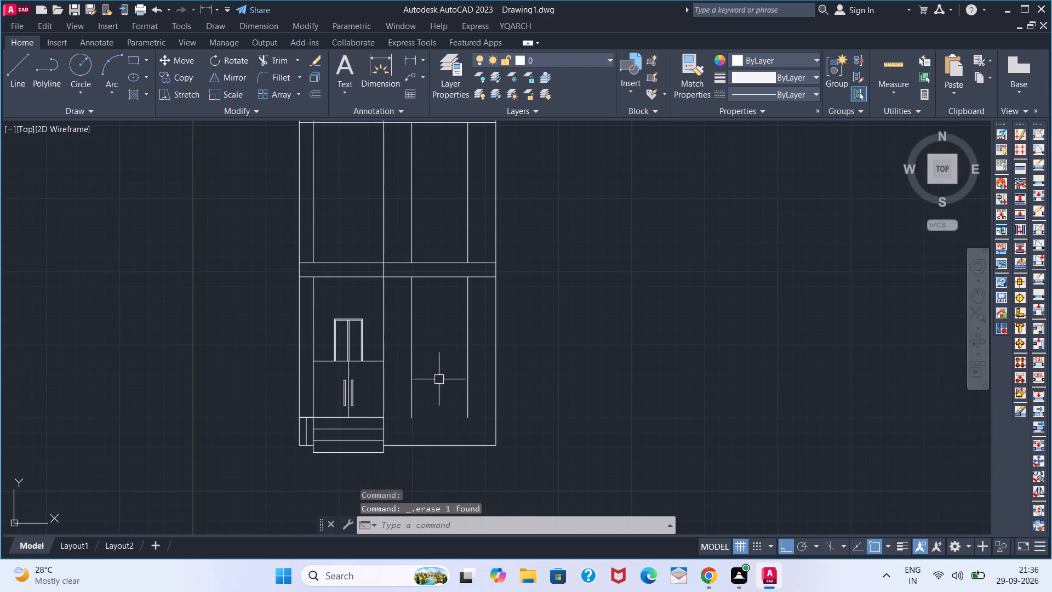
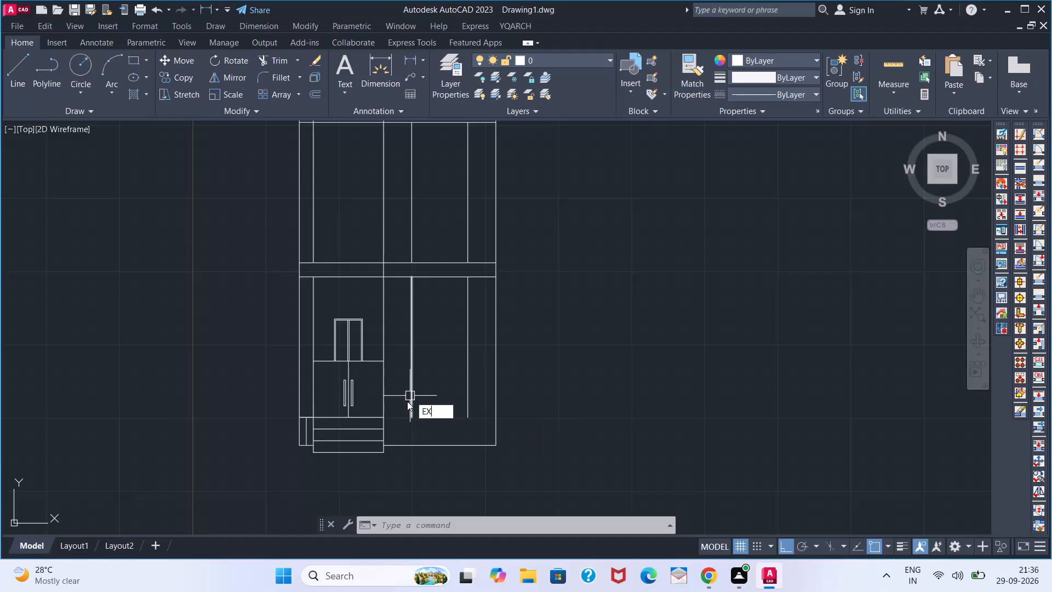
# Start a new line with the Line command at the tall ground-floor opening beside the entrance.
pyautogui.press('Escape')
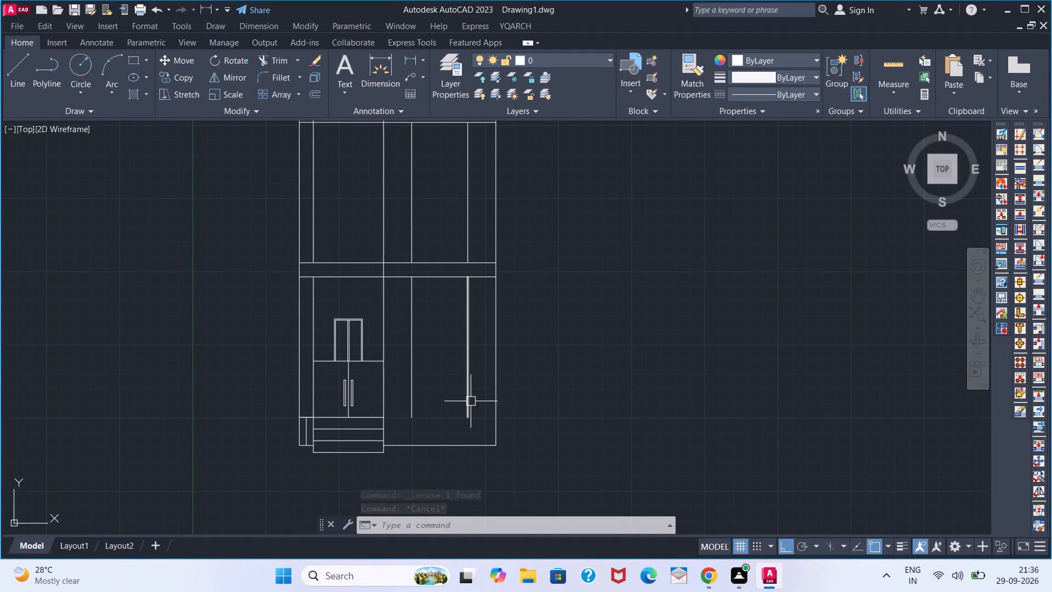
pyautogui.press('l')
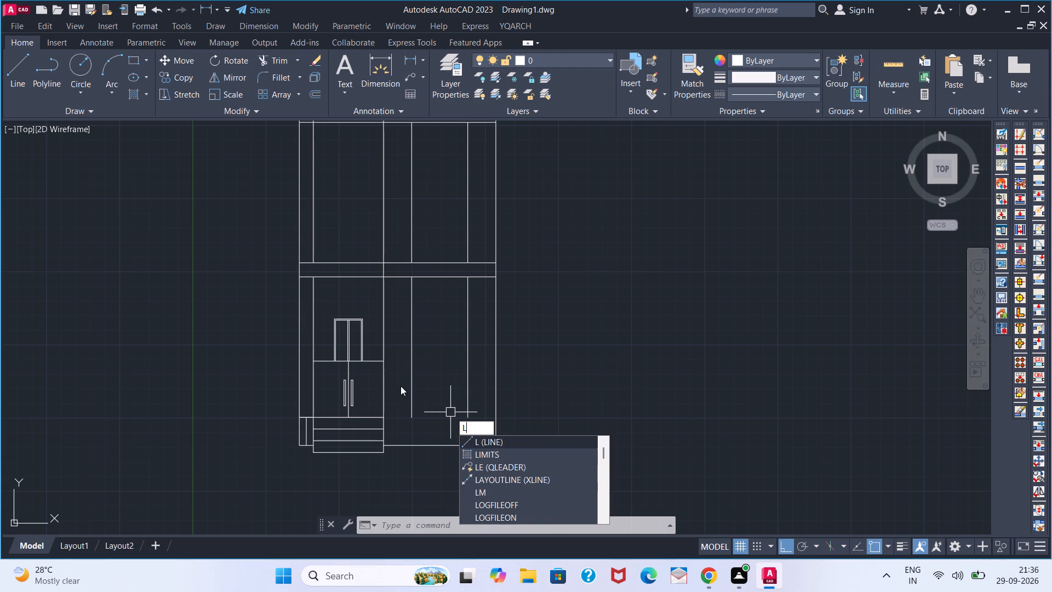
pyautogui.press('space')
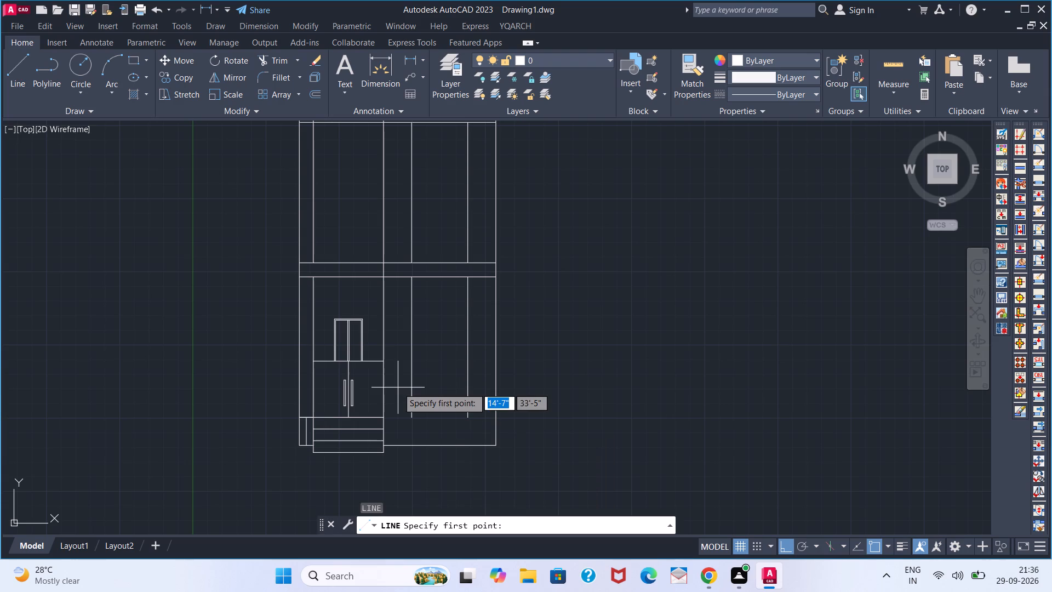
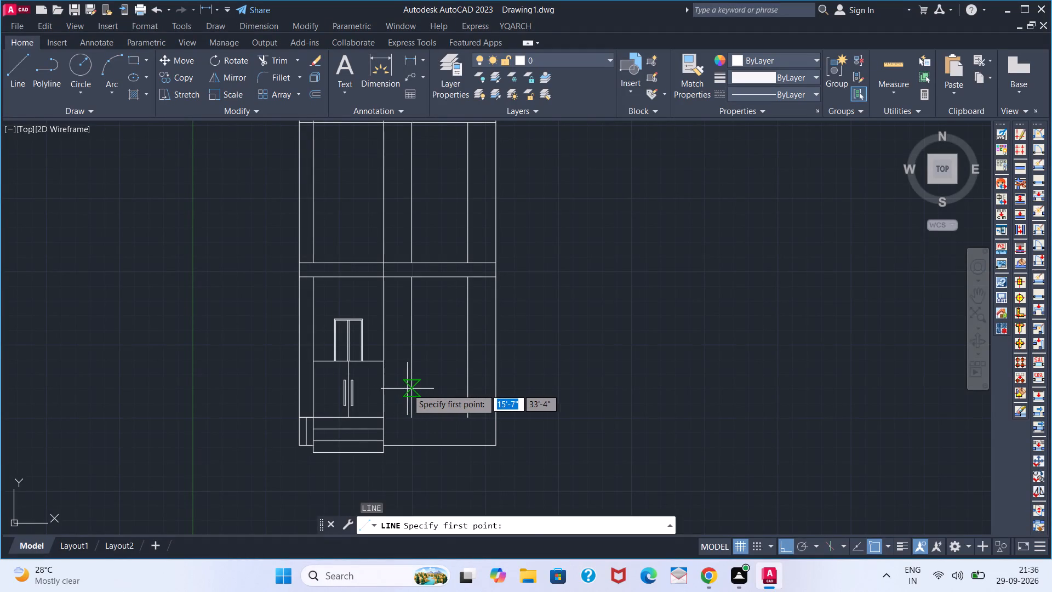
# Draw a horizontal sill line across the tall ground-floor opening beside the entrance, joining its two vertical sides above their lower ends.
pyautogui.click(408, 390)
pyautogui.click(465, 391)
pyautogui.press('space')
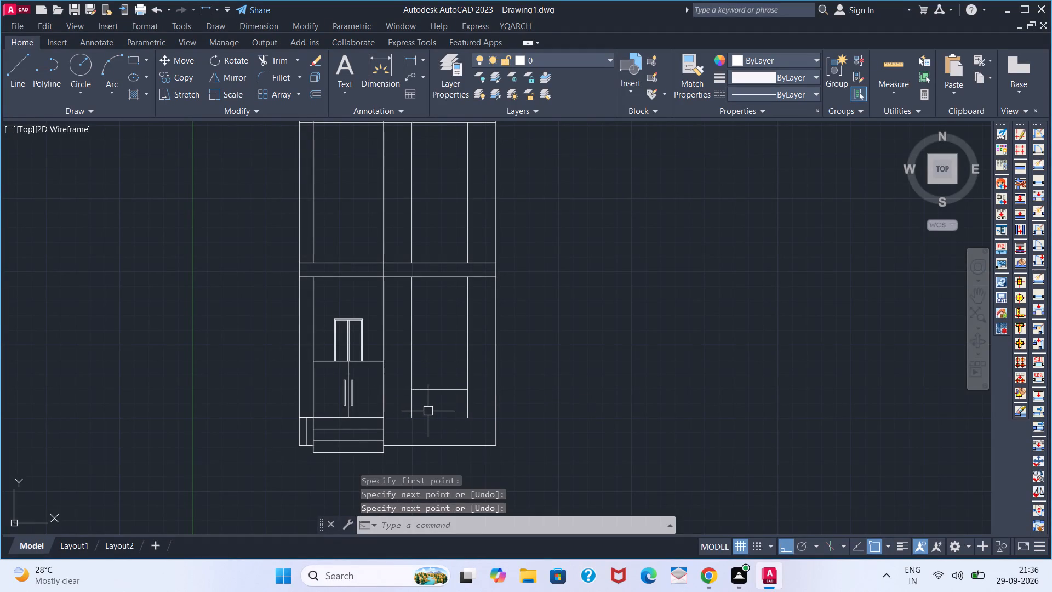
# Trim both vertical sides of the ground-floor opening where they extend below the new sill line.
pyautogui.write('TR')
pyautogui.press('space')
pyautogui.click(411, 412)
pyautogui.click(466, 406)
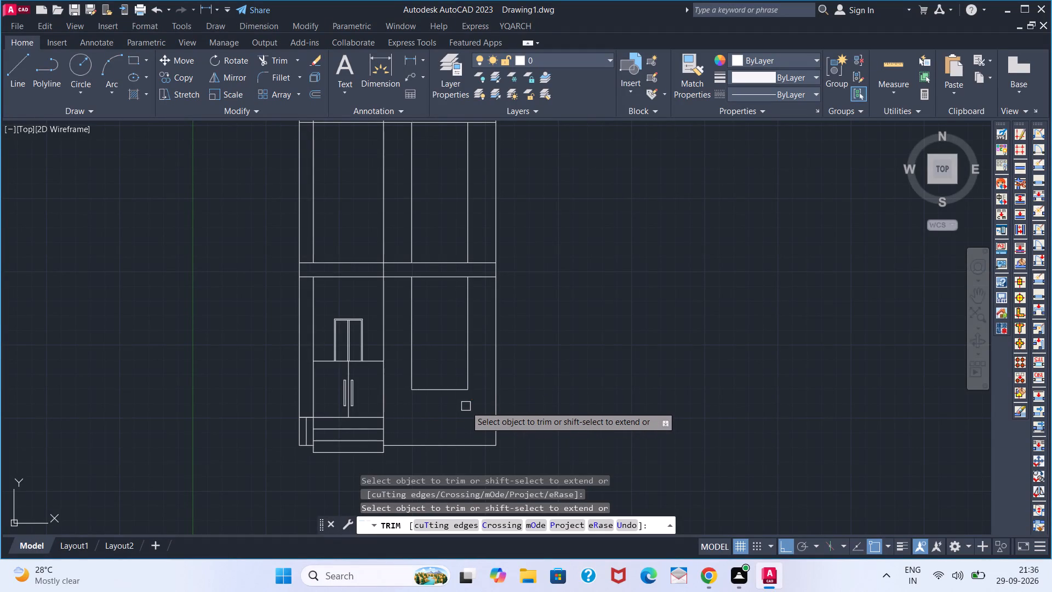
pyautogui.press('space')
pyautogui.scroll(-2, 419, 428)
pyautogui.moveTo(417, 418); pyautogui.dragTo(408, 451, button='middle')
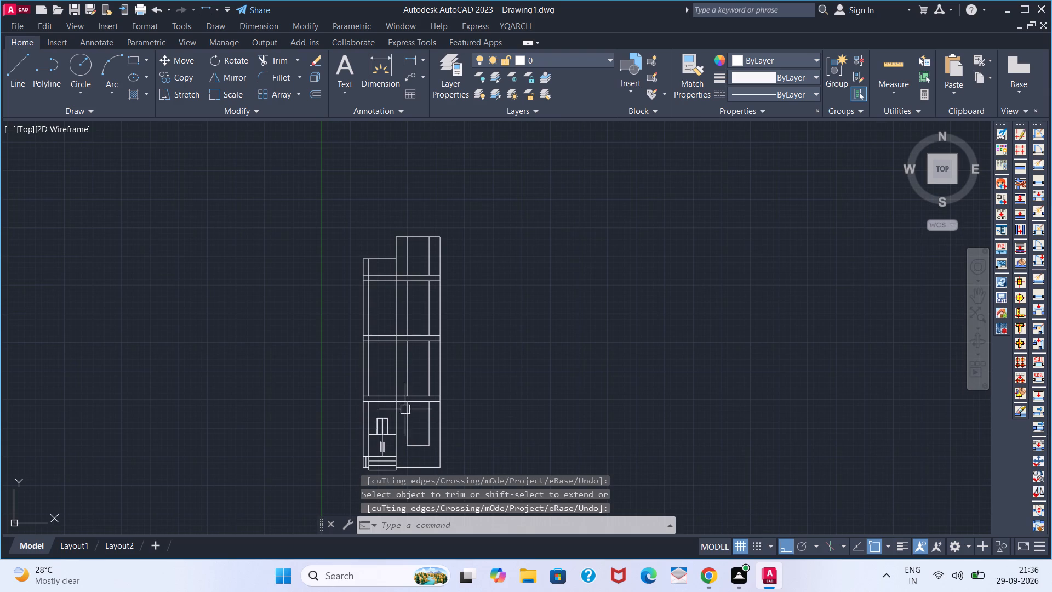
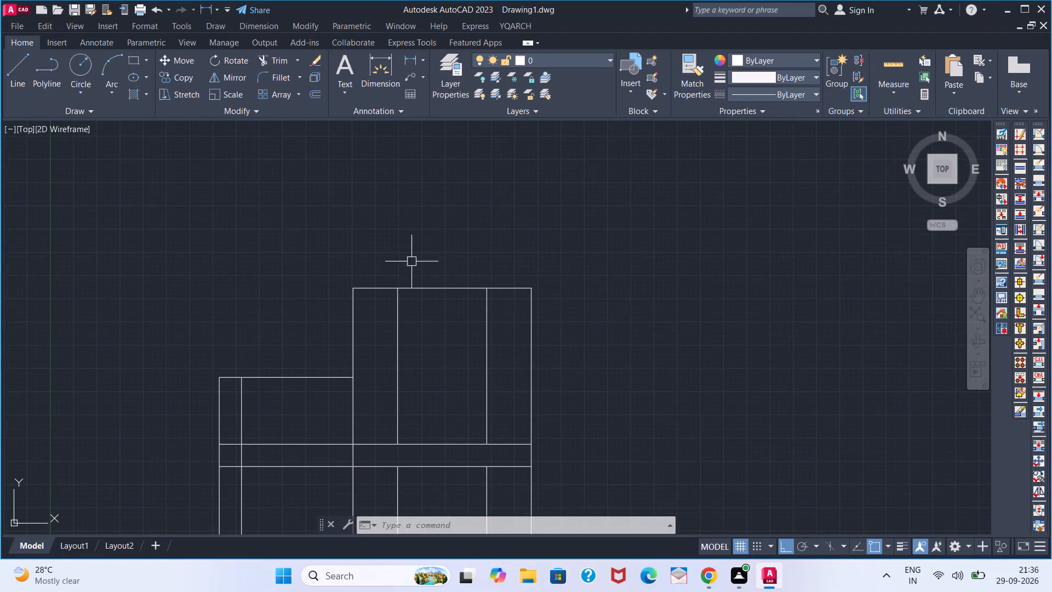
# Start the Offset command to offset the top horizontal line of the elevation's tallest block.
pyautogui.press('o')
pyautogui.press('Return')
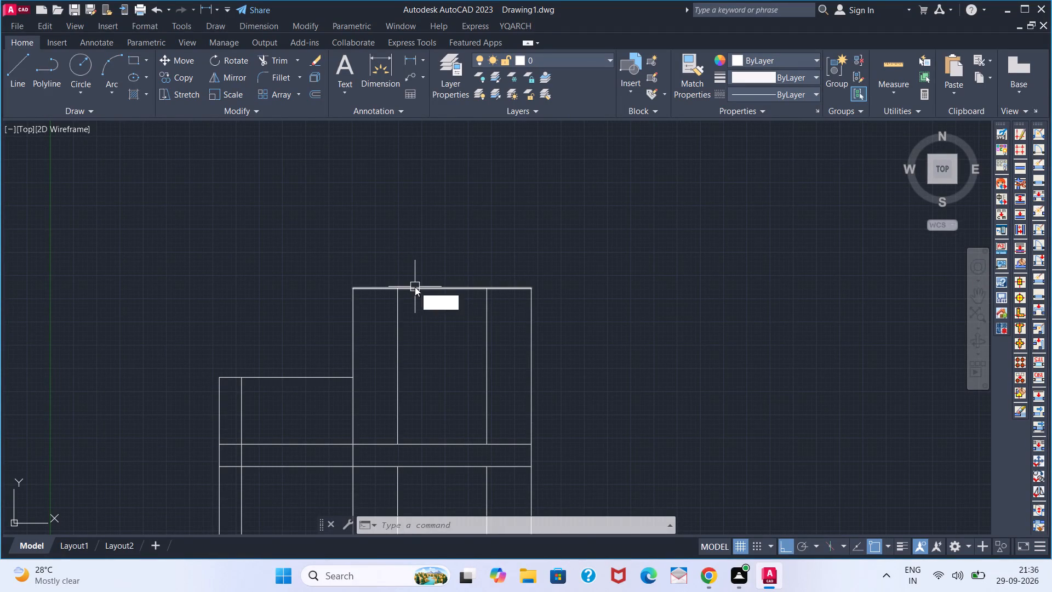
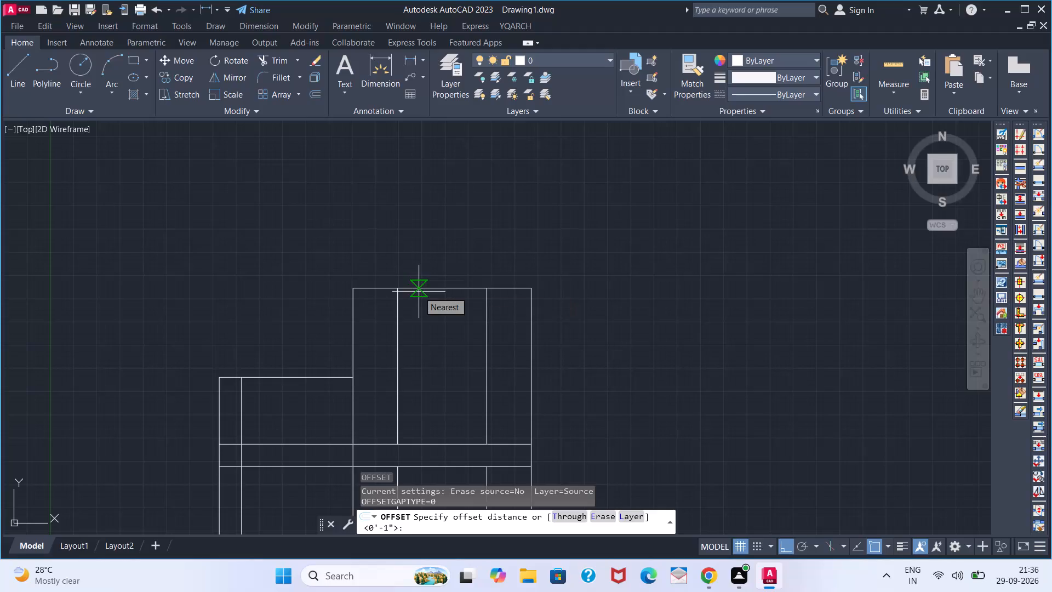
# Offset the top horizontal line of the tallest block 2' downward, inside the block.
pyautogui.press('1')
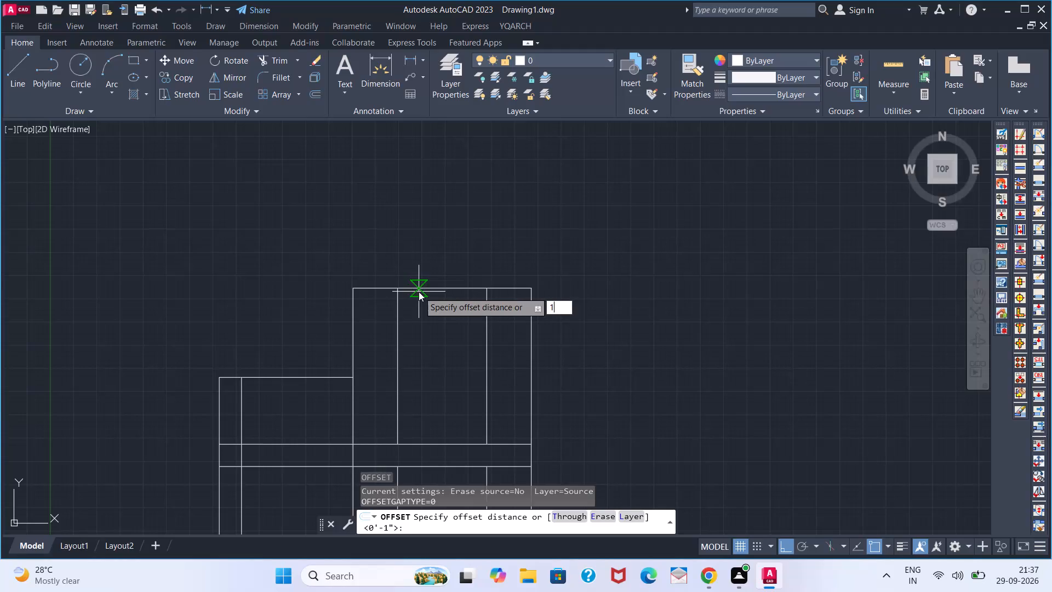
pyautogui.press('BackSpace')
pyautogui.write("2'")
pyautogui.press('Return')
pyautogui.click(413, 288)
pyautogui.click(427, 358)
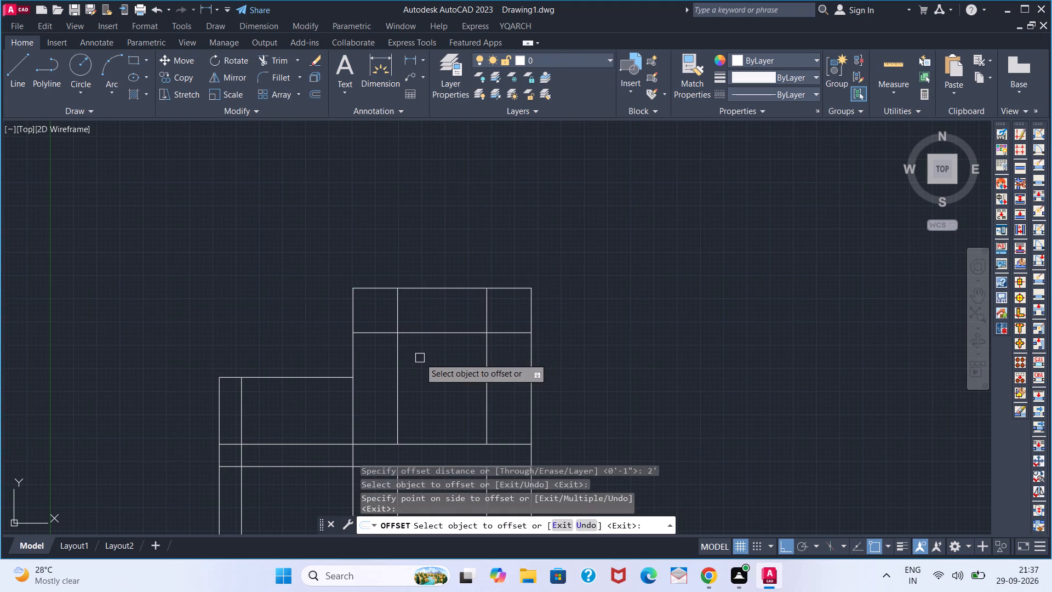
pyautogui.press('space')
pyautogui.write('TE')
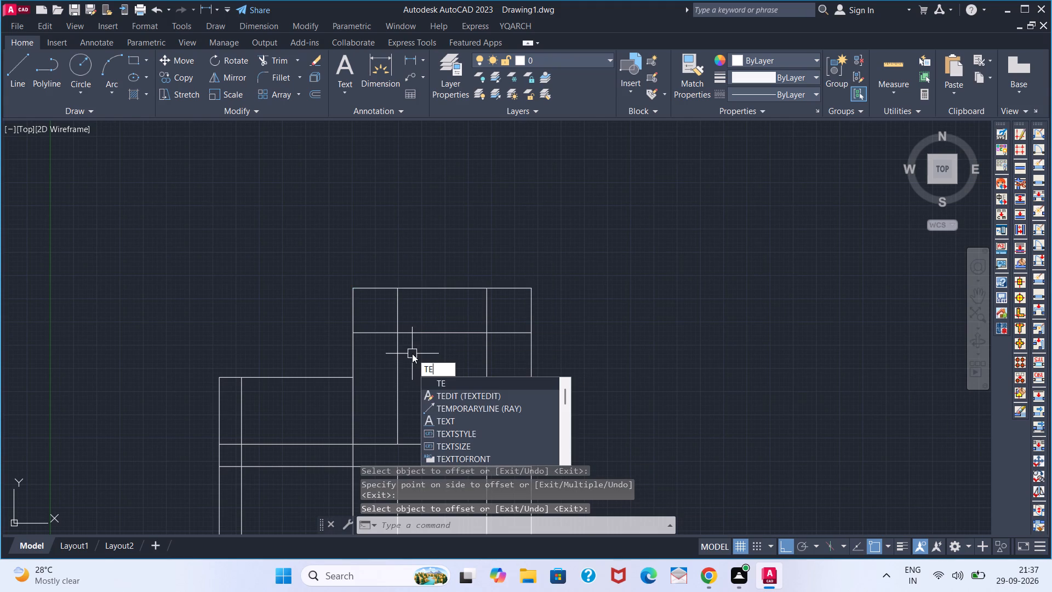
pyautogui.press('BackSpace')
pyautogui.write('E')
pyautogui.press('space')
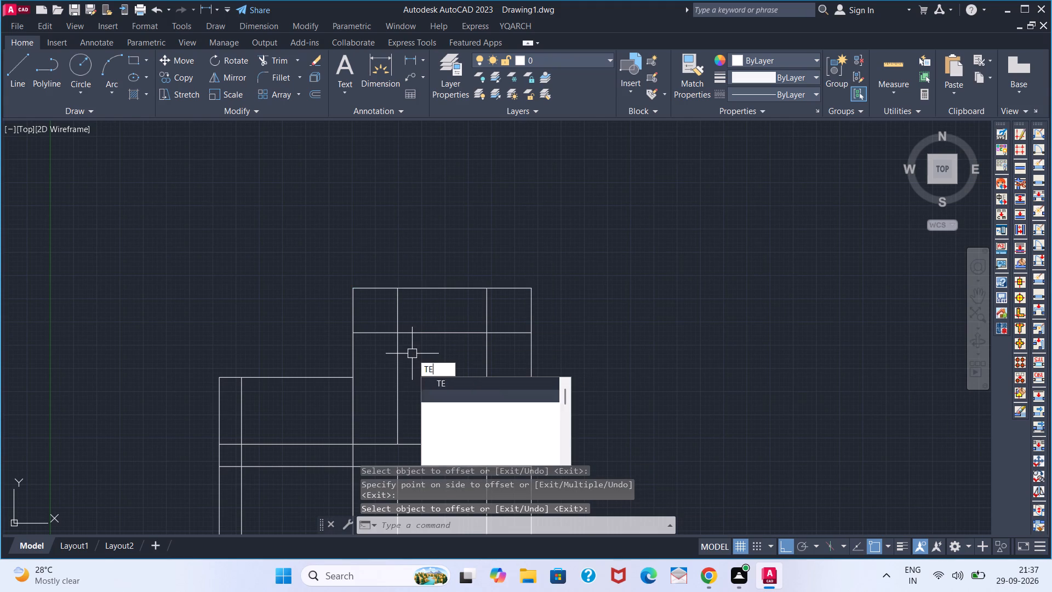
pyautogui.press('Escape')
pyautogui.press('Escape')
# Trim the offset line's outer ends and the two inner verticals above it, leaving a rectangular opening in the tallest block's top storey.
pyautogui.press('t')
pyautogui.write('R')
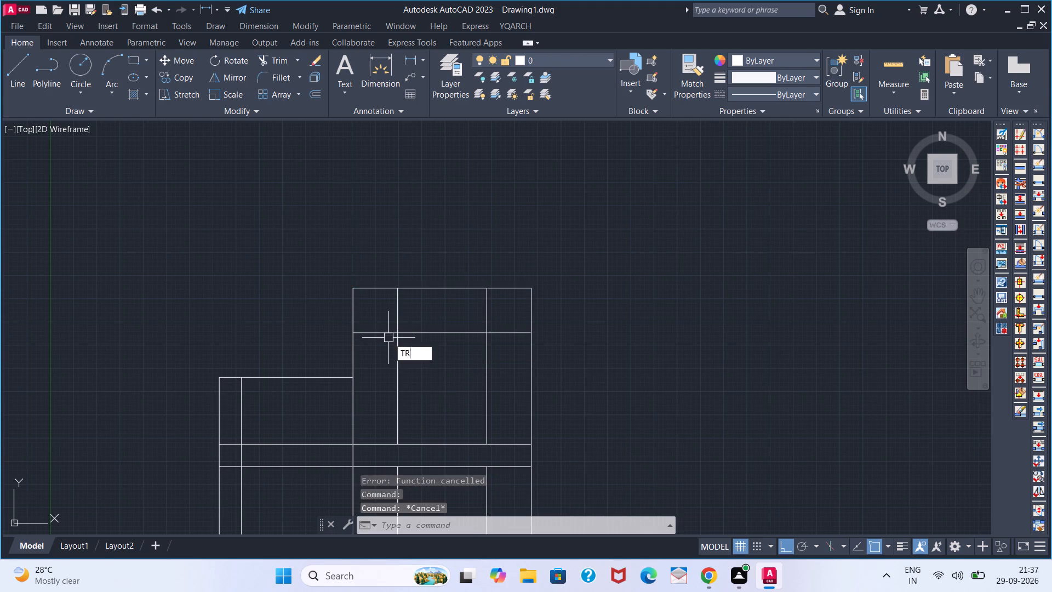
pyautogui.press('space')
pyautogui.click(388, 338)
pyautogui.click(388, 327)
pyautogui.click(398, 316)
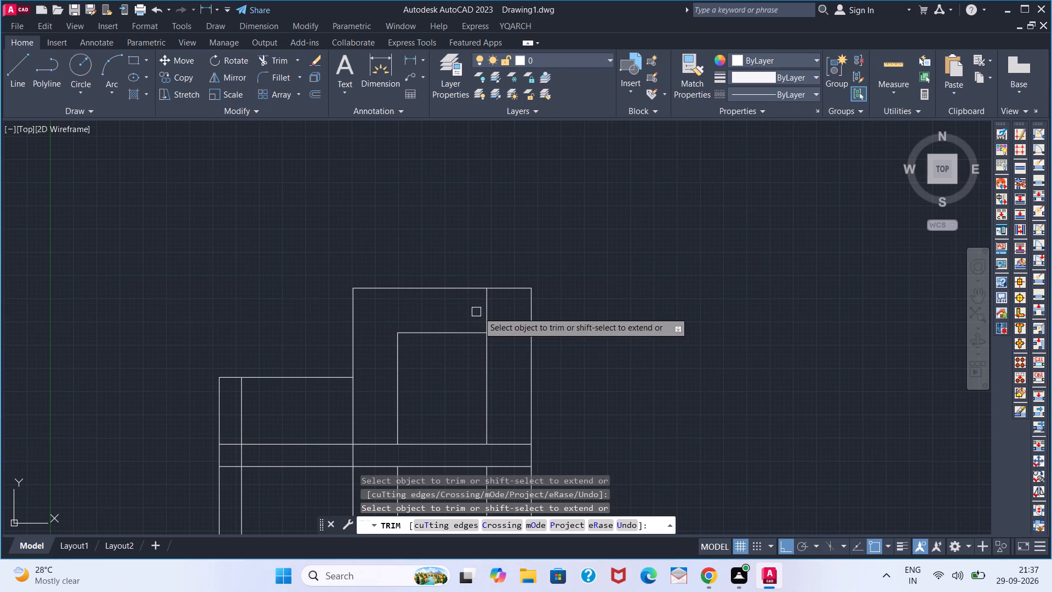
pyautogui.click(487, 312)
pyautogui.click(505, 334)
pyautogui.press('space')
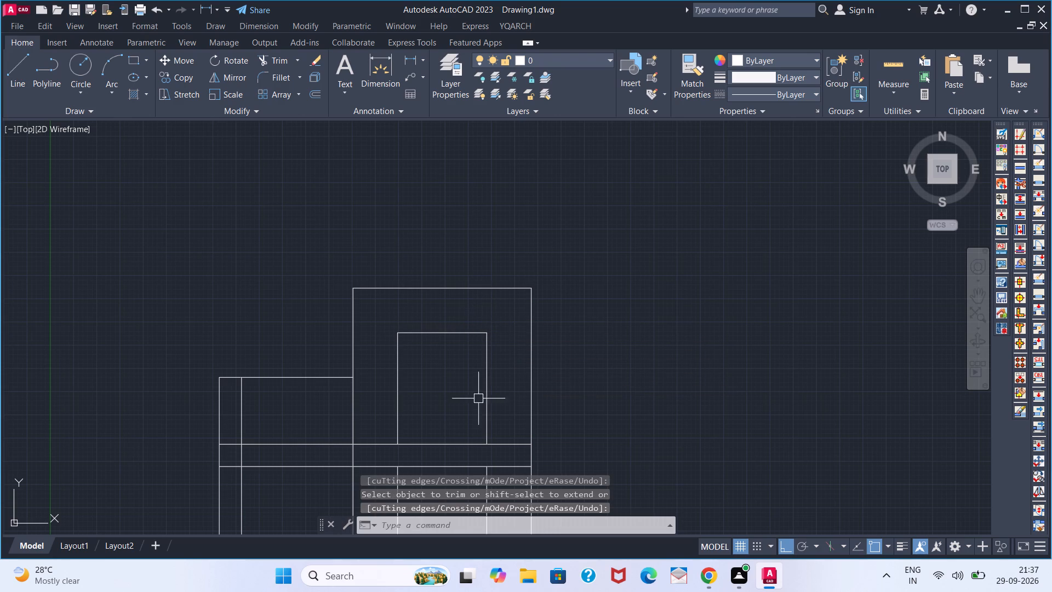
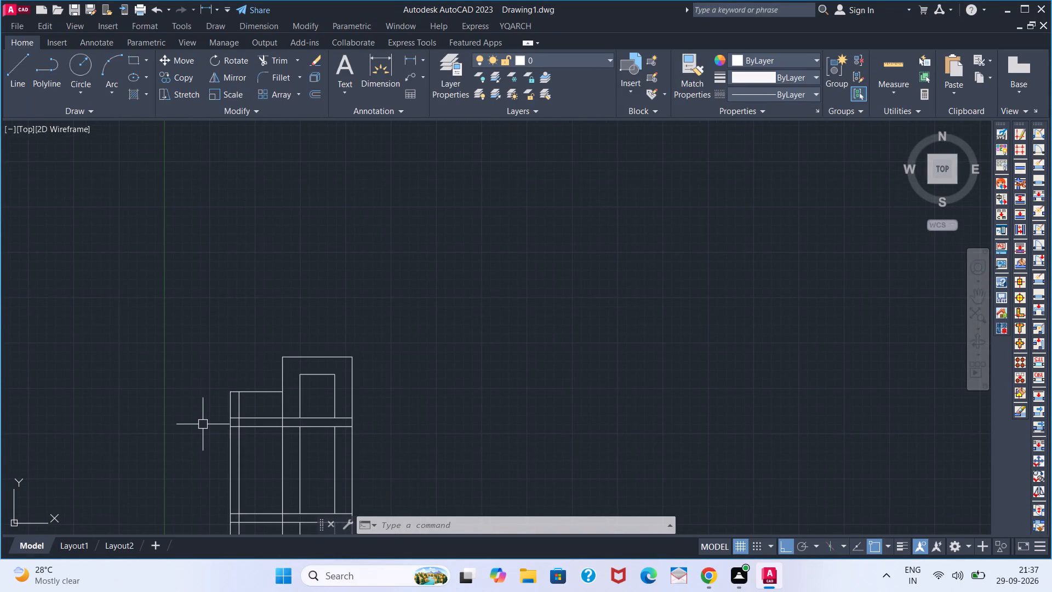
# Offset the outer left vertical edge of the lower left block 4" inward.
pyautogui.scroll(2, 203, 424)
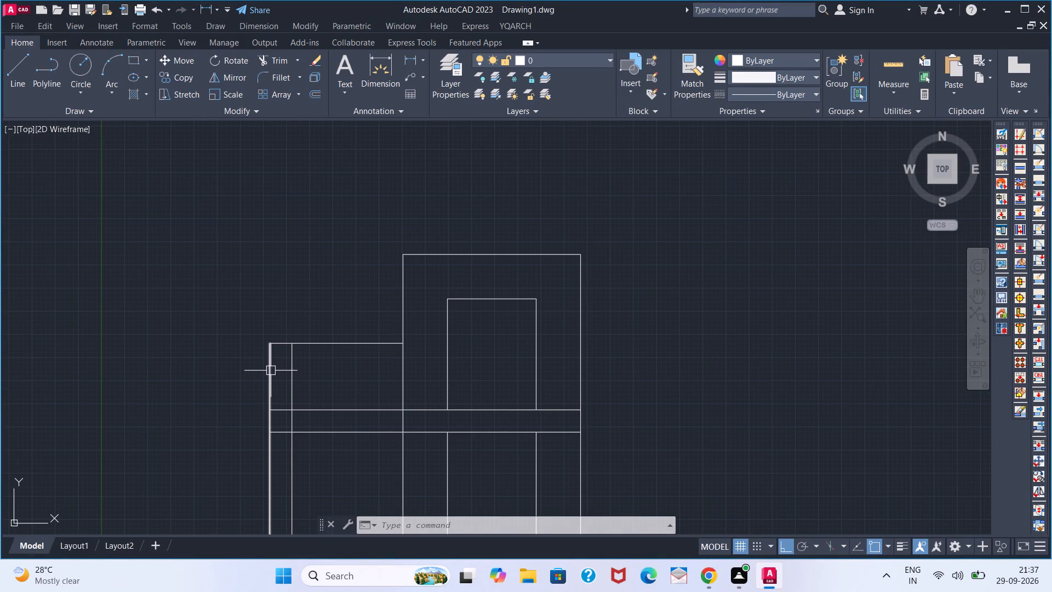
pyautogui.press('o')
pyautogui.press('Return')
pyautogui.press('4')
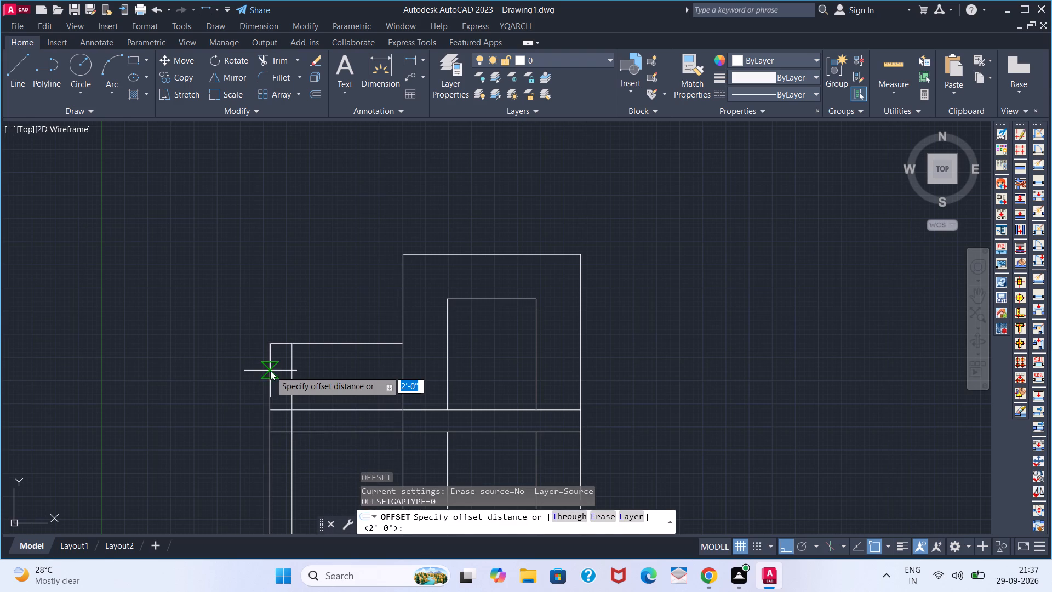
pyautogui.press('Return')
pyautogui.click(267, 372)
pyautogui.click(286, 374)
pyautogui.press('space')
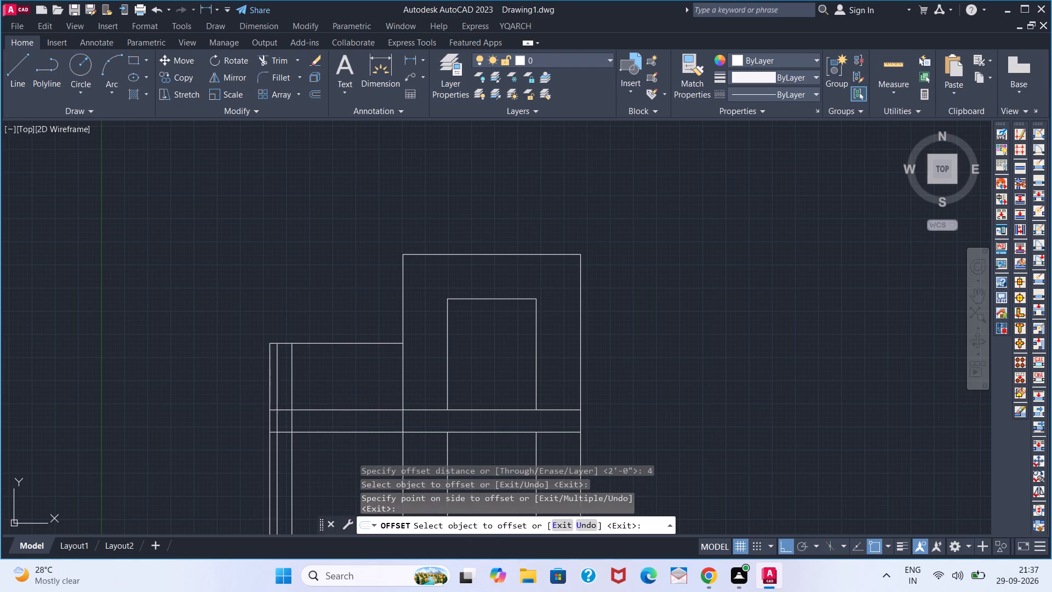
# Trim the 4" offset line across the top floor band and delete its remaining length below the band.
pyautogui.scroll(1, 279, 375)
pyautogui.scroll(-4, 278, 399)
pyautogui.moveTo(268, 436); pyautogui.dragTo(266, 399, button='middle')
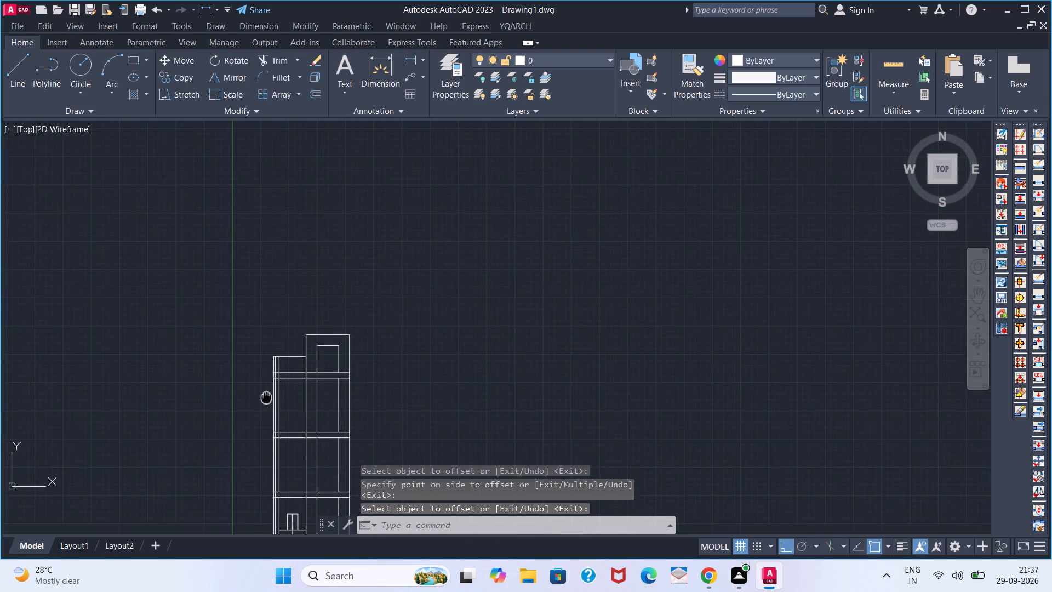
pyautogui.scroll(5, 276, 374)
pyautogui.write('TR')
pyautogui.press('space')
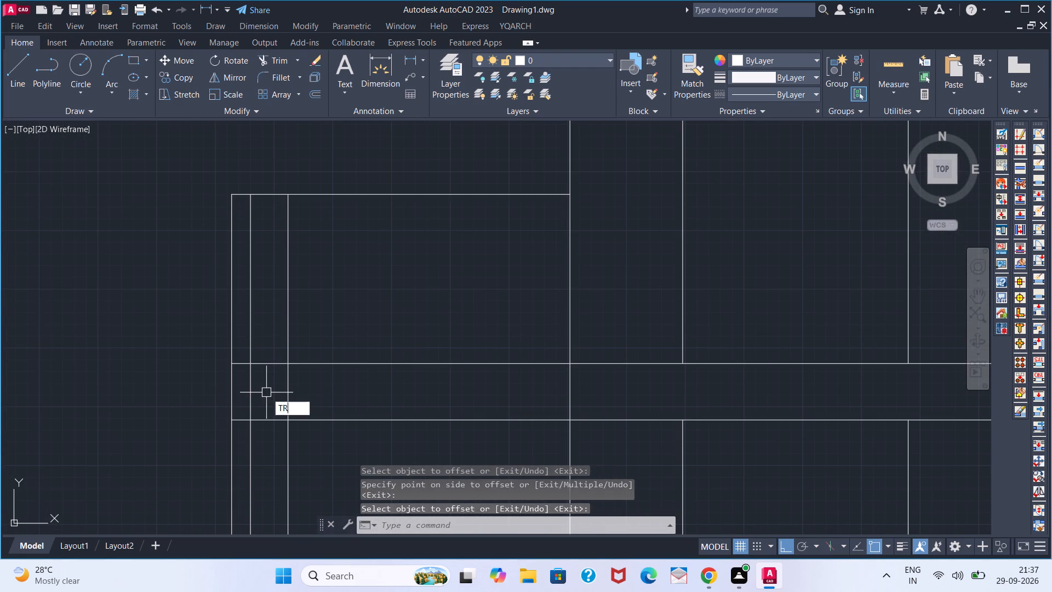
pyautogui.click(253, 392)
pyautogui.press('space')
pyautogui.click(251, 435)
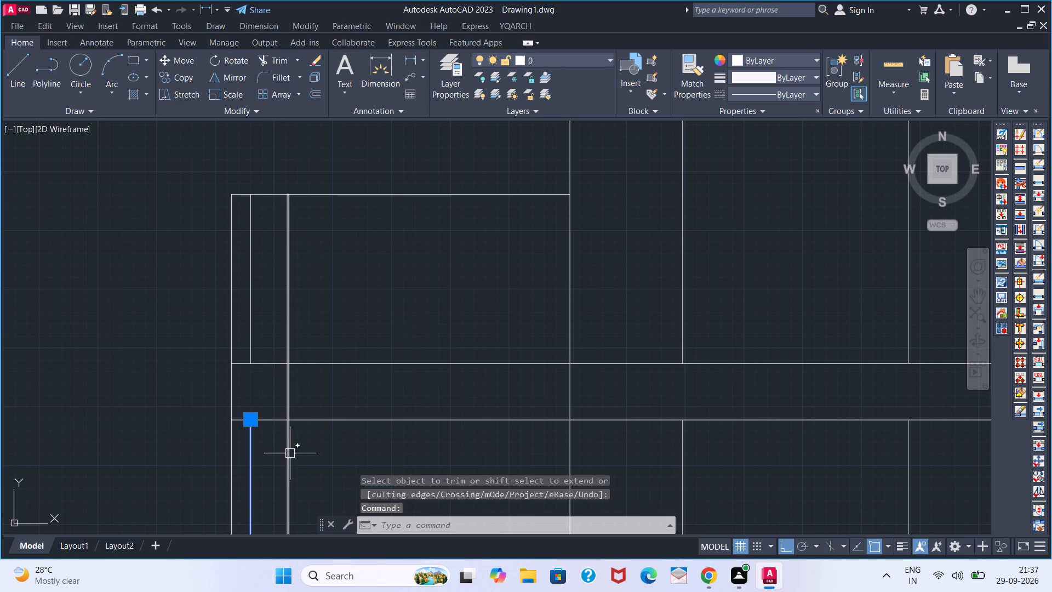
pyautogui.press('Delete')
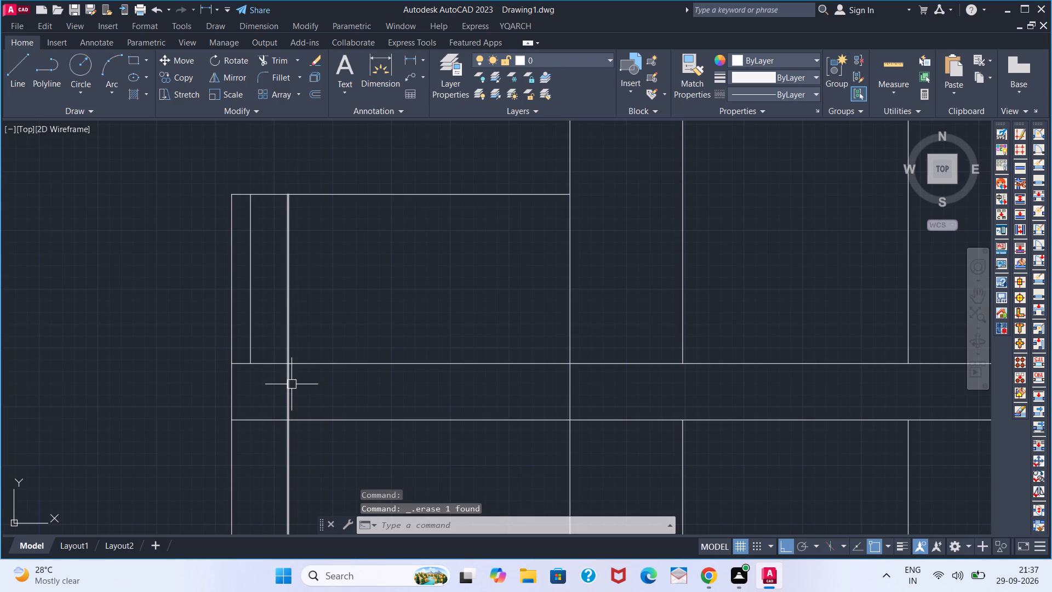
# Trim the left block's older inner vertical out of the parapet and the floor band below it.
pyautogui.click(291, 384)
pyautogui.press('Escape')
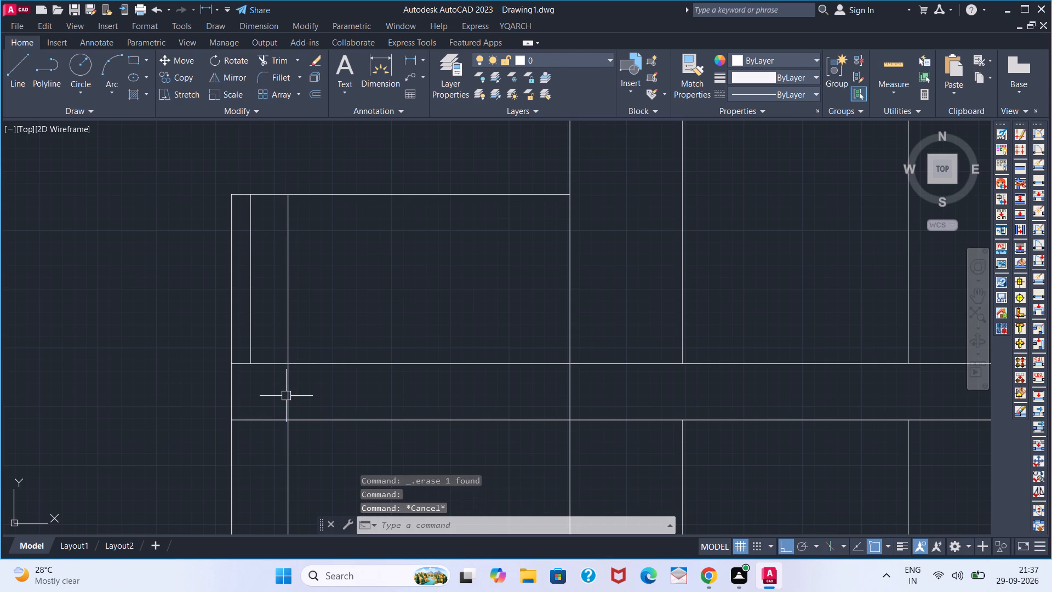
pyautogui.click(286, 396)
pyautogui.write('TR')
pyautogui.press('space')
pyautogui.click(283, 334)
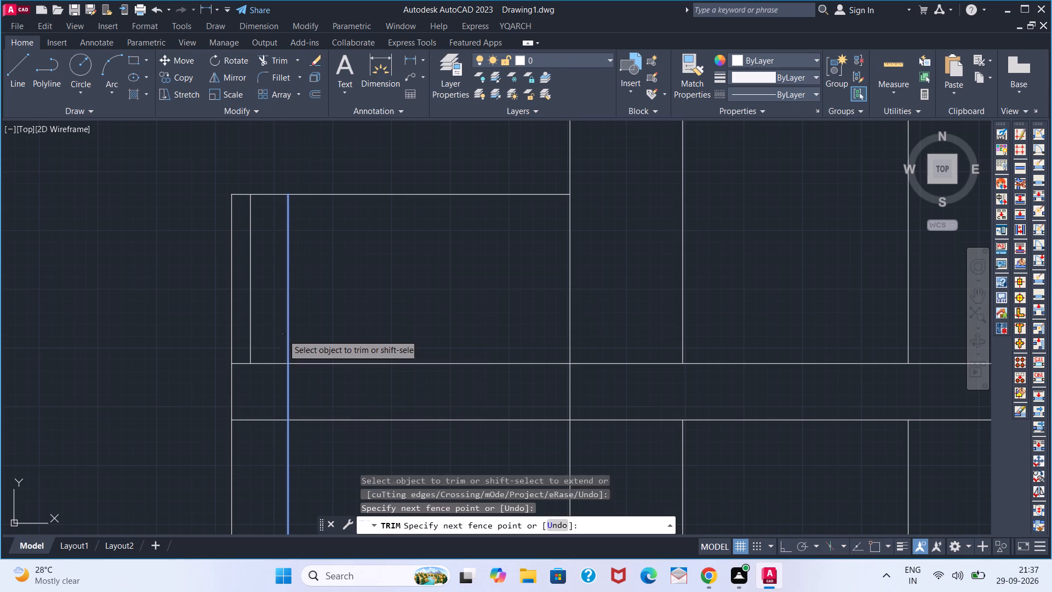
pyautogui.press('Escape')
pyautogui.press('space')
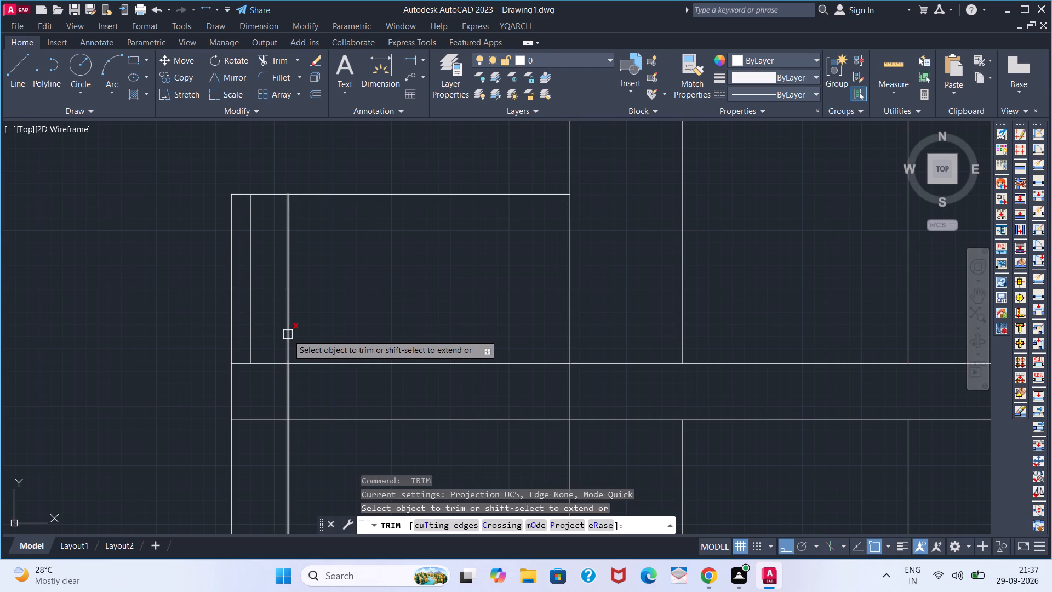
pyautogui.click(288, 334)
pyautogui.press('space')
pyautogui.press('space')
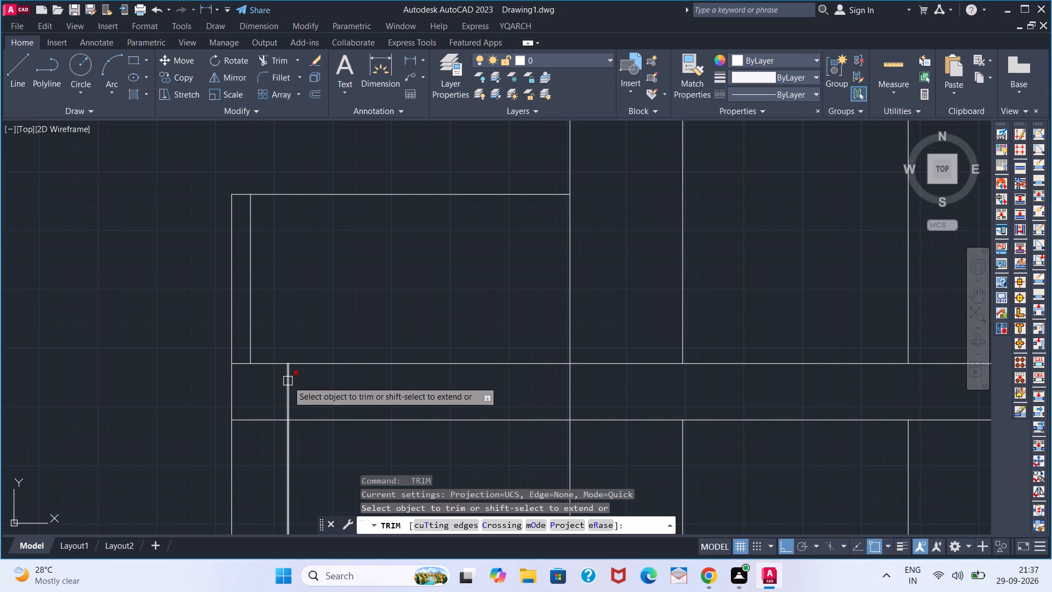
pyautogui.click(288, 381)
pyautogui.scroll(-3, 297, 348)
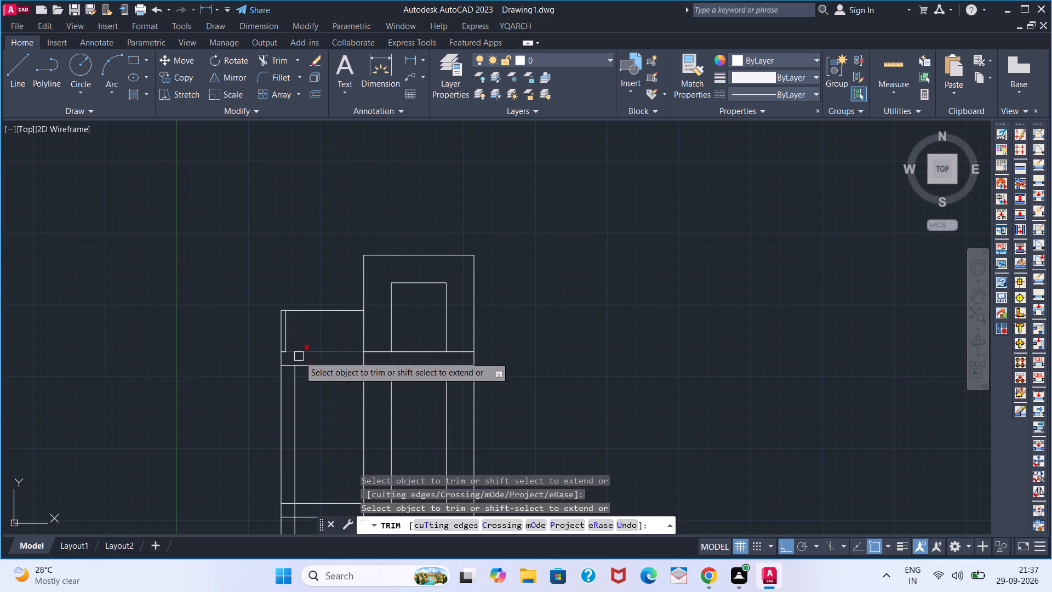
pyautogui.press('x')
pyautogui.press('Tab')
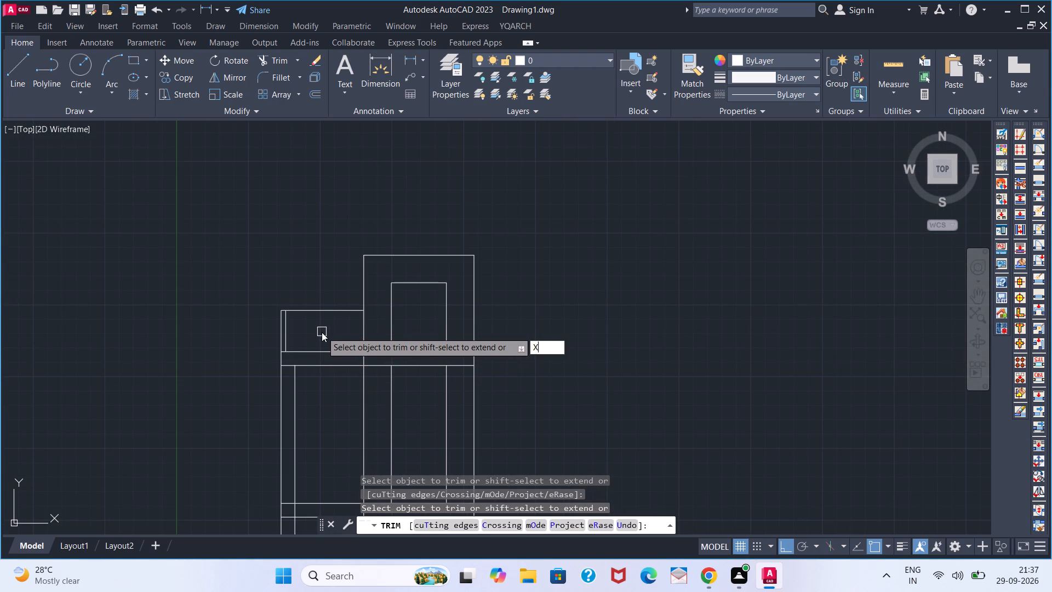
pyautogui.press('Escape')
pyautogui.press('`')
pyautogui.press('Escape')
pyautogui.press('Escape')
pyautogui.press('Escape')
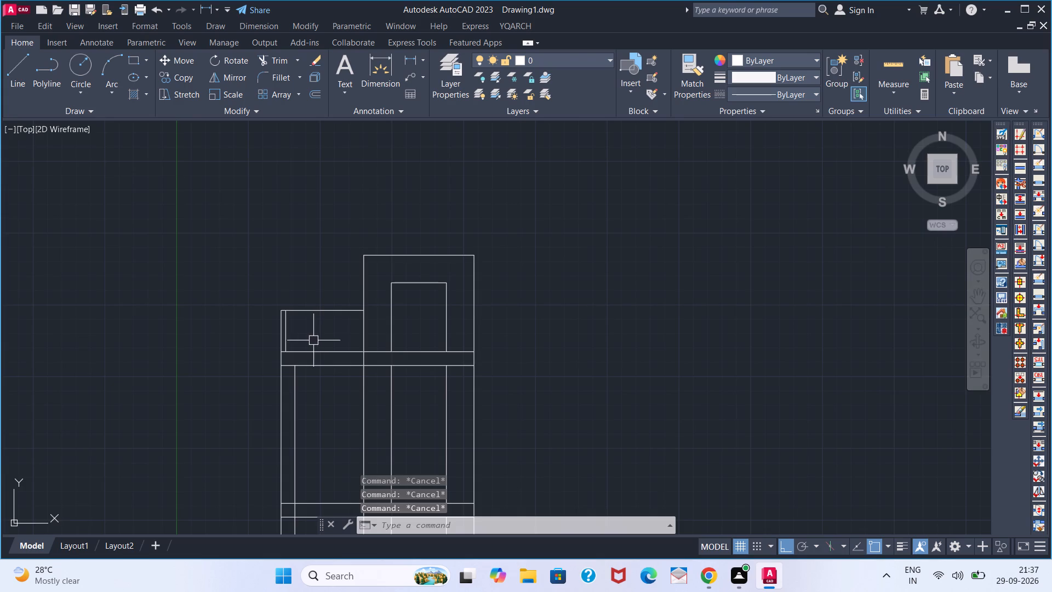
# Offset the top horizontal line of the left block's parapet 2" downward.
pyautogui.scroll(2, 300, 340)
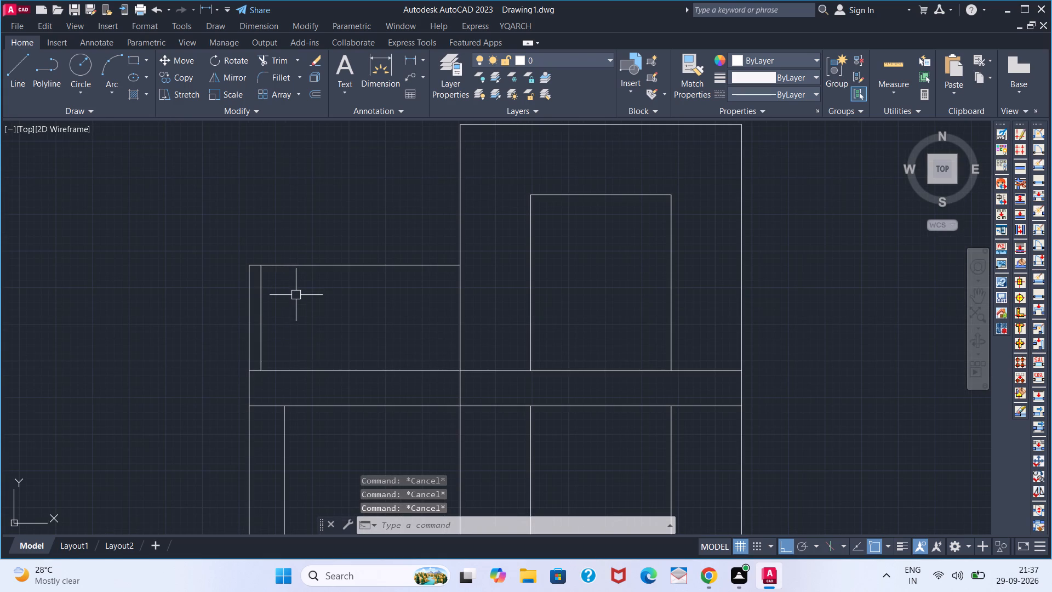
pyautogui.press('o')
pyautogui.press('Return')
pyautogui.write('24')
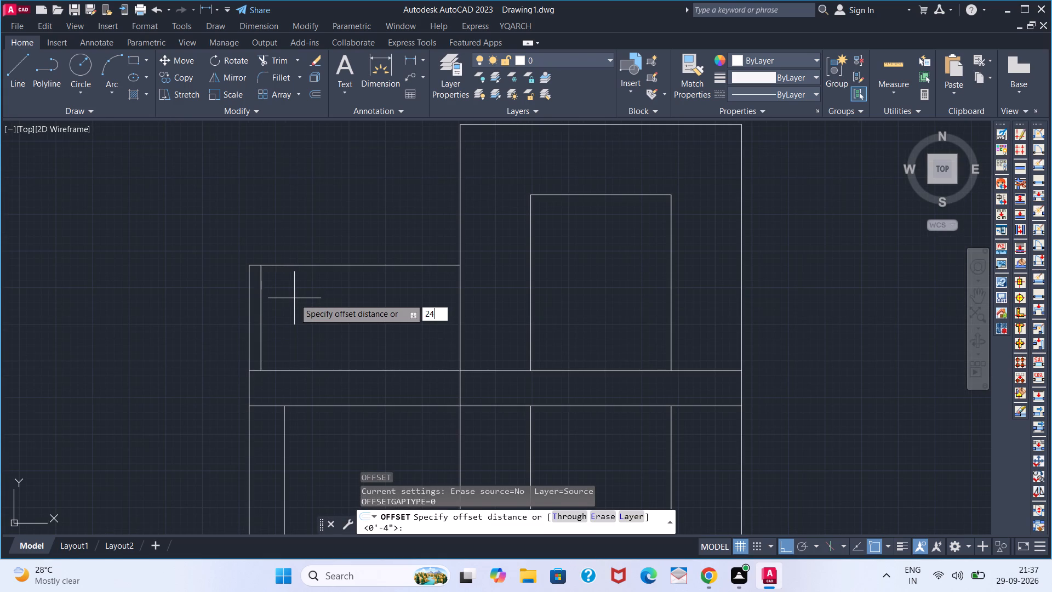
pyautogui.press('BackSpace')
pyautogui.press('Return')
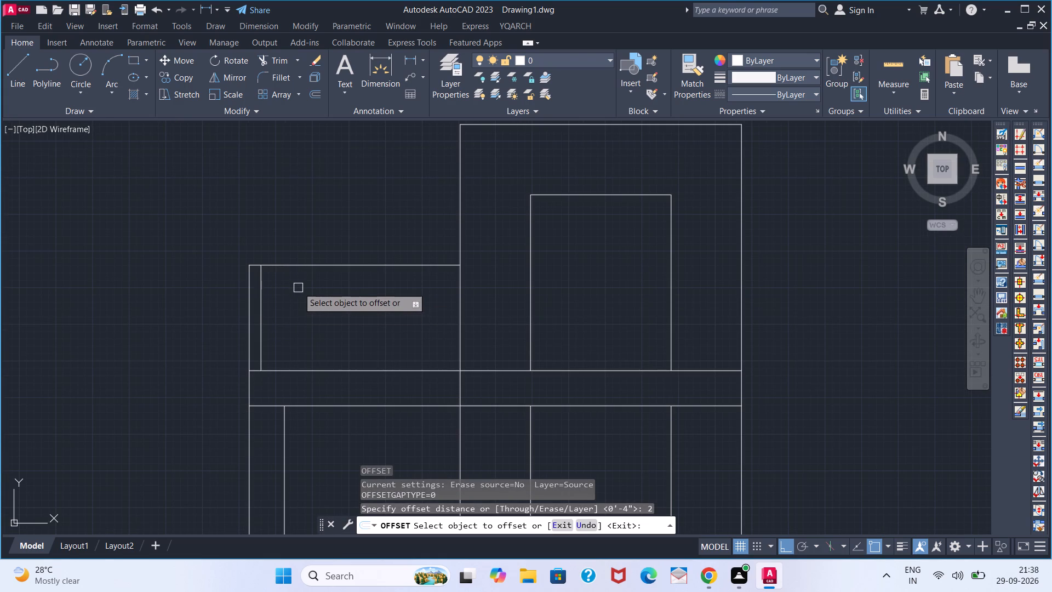
pyautogui.click(305, 264)
pyautogui.click(311, 297)
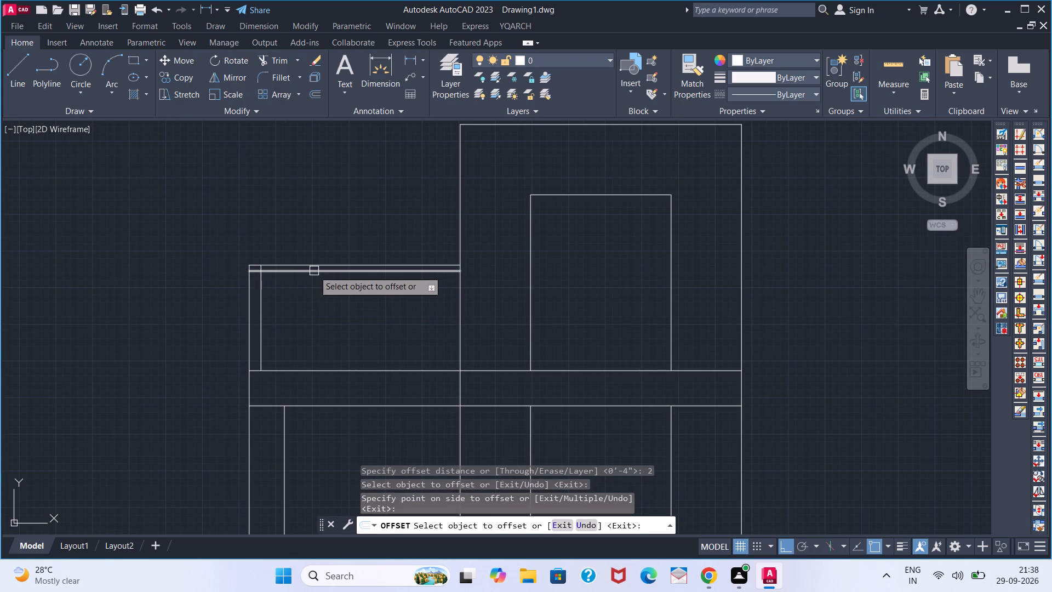
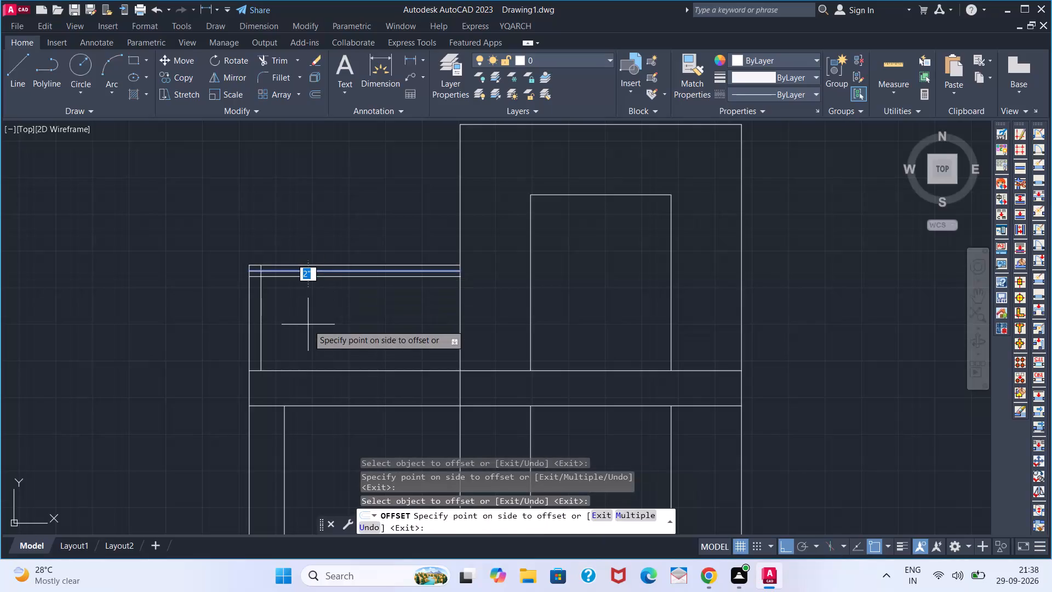
# Offset the lowest line of the left block's parapet 2" downward twice in succession, making four evenly spaced horizontal lines.
pyautogui.click(308, 325)
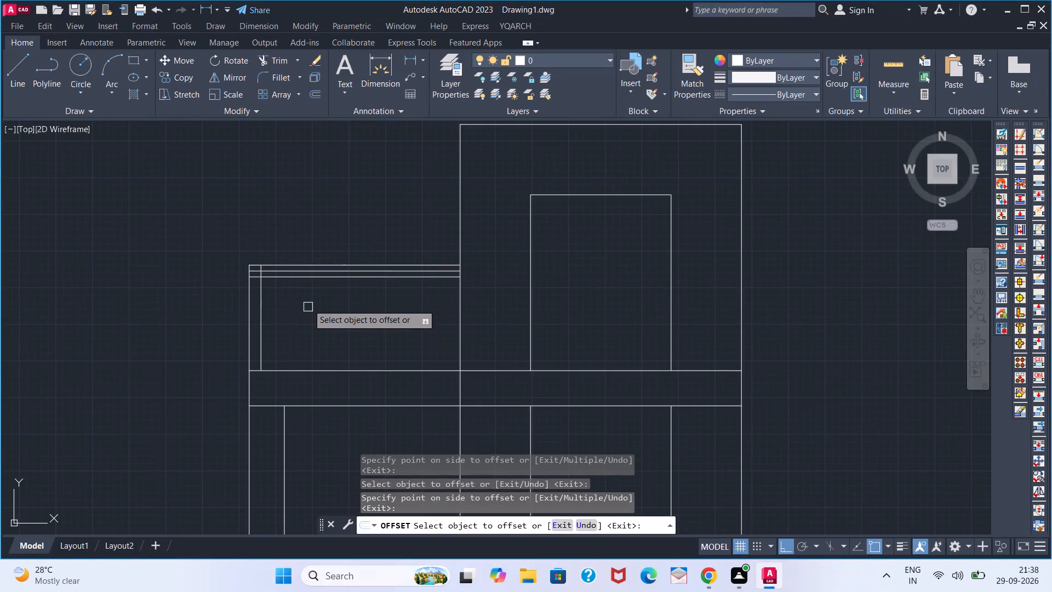
pyautogui.scroll(3, 308, 281)
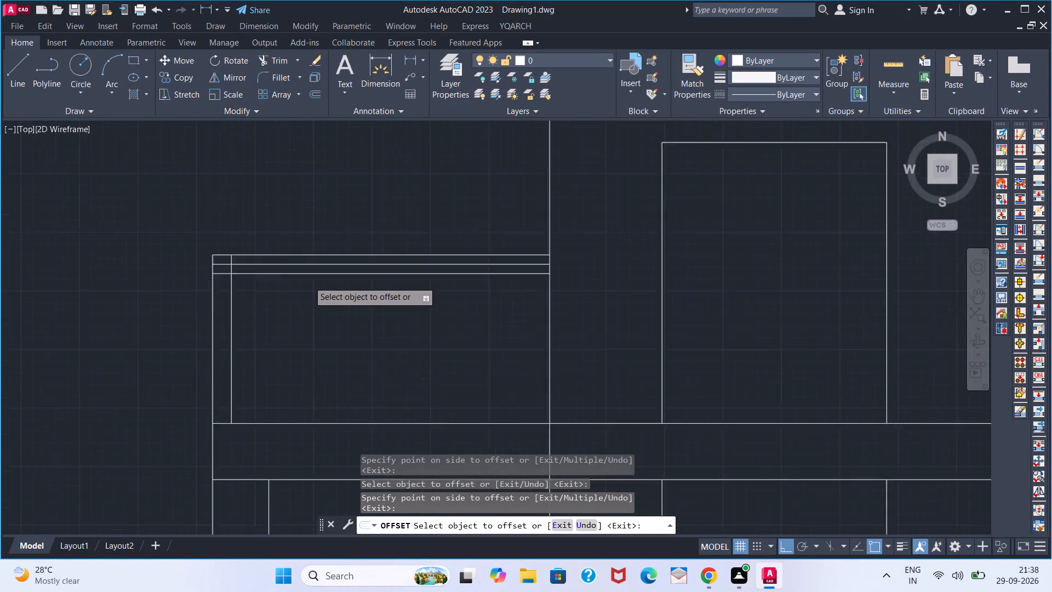
pyautogui.scroll(-4, 311, 265)
pyautogui.click(311, 265)
pyautogui.click(306, 339)
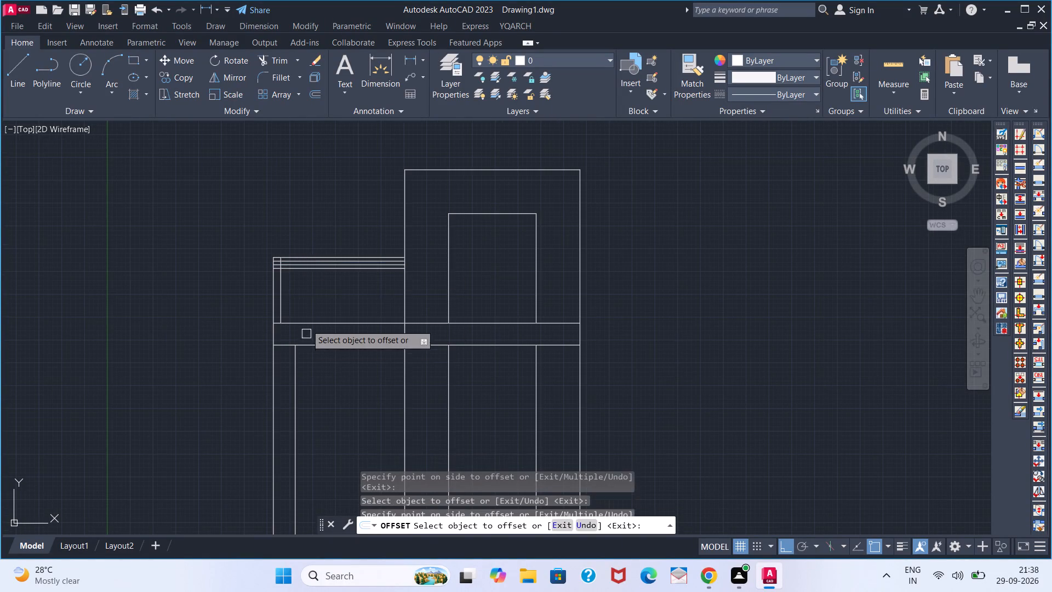
pyautogui.scroll(2, 311, 287)
pyautogui.press('space')
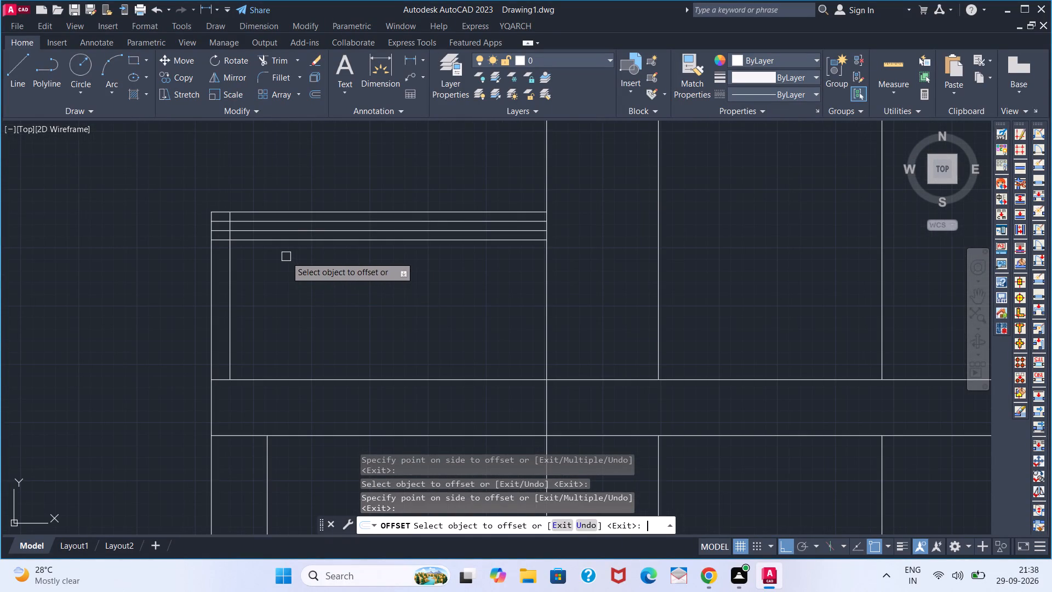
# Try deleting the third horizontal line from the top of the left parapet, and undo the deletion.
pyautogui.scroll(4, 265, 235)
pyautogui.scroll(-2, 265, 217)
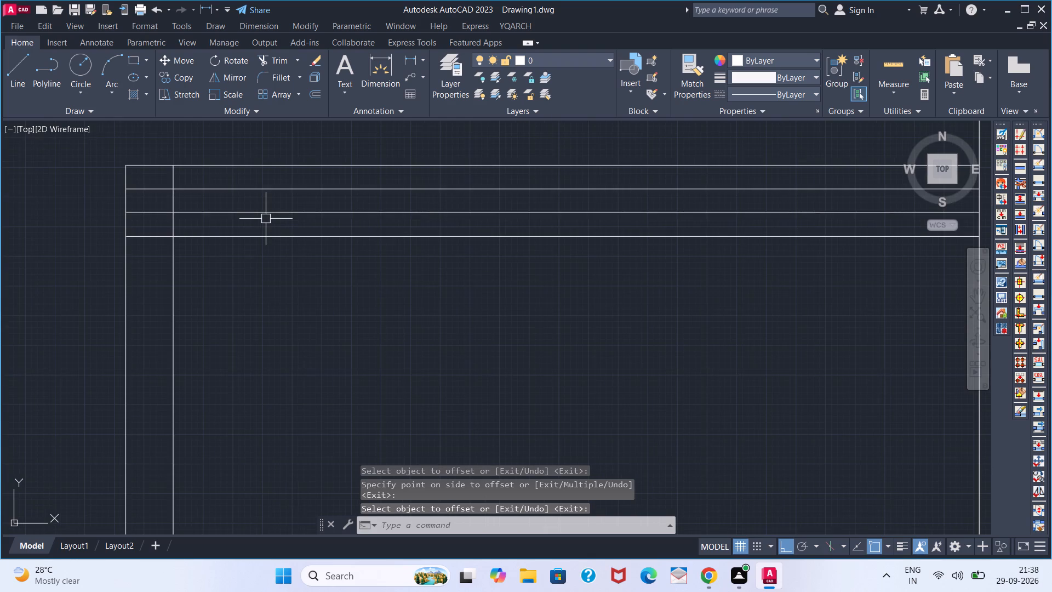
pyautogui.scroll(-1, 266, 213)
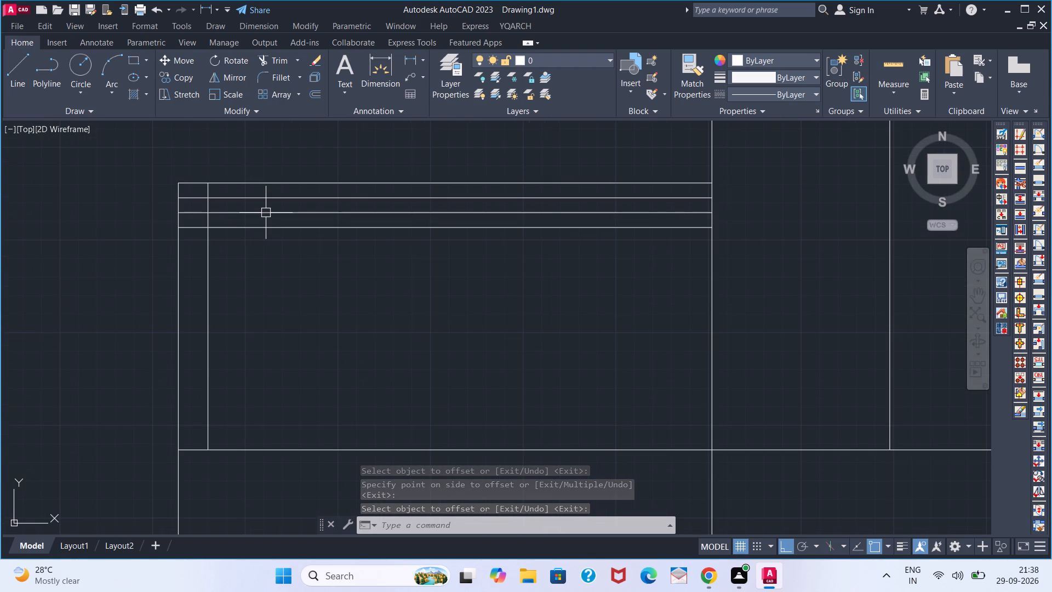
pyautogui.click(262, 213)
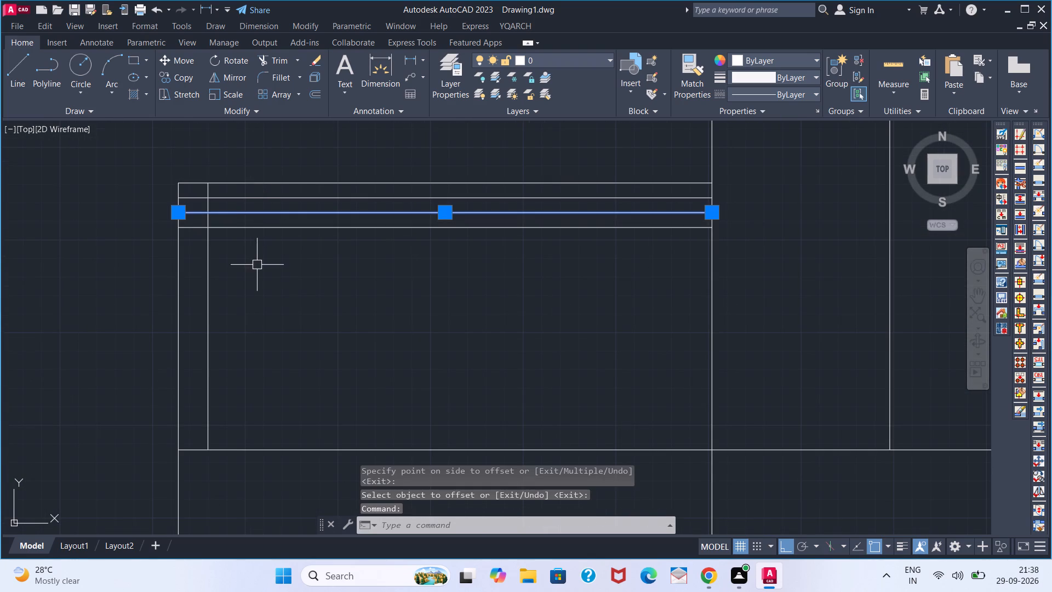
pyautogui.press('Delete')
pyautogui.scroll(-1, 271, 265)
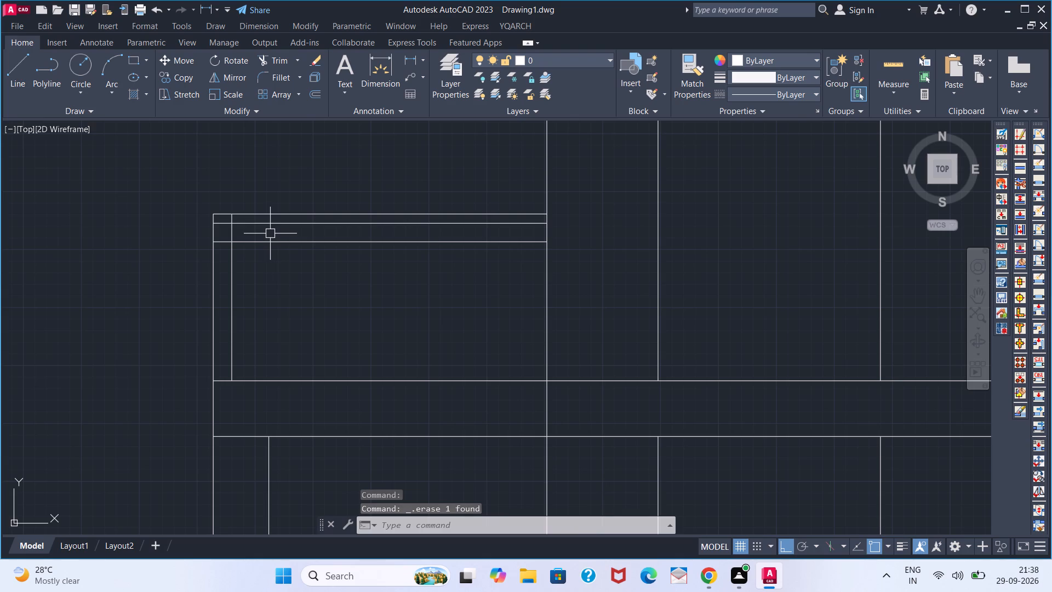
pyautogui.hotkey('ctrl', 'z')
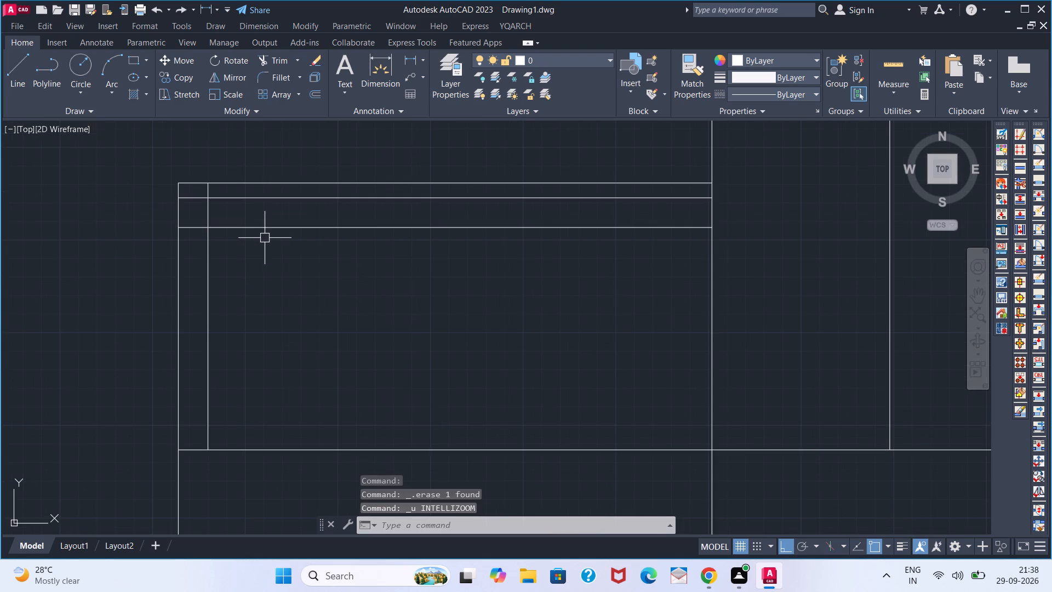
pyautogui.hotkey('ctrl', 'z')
# Delete the second horizontal line from the top of the left block's parapet.
pyautogui.click(273, 200)
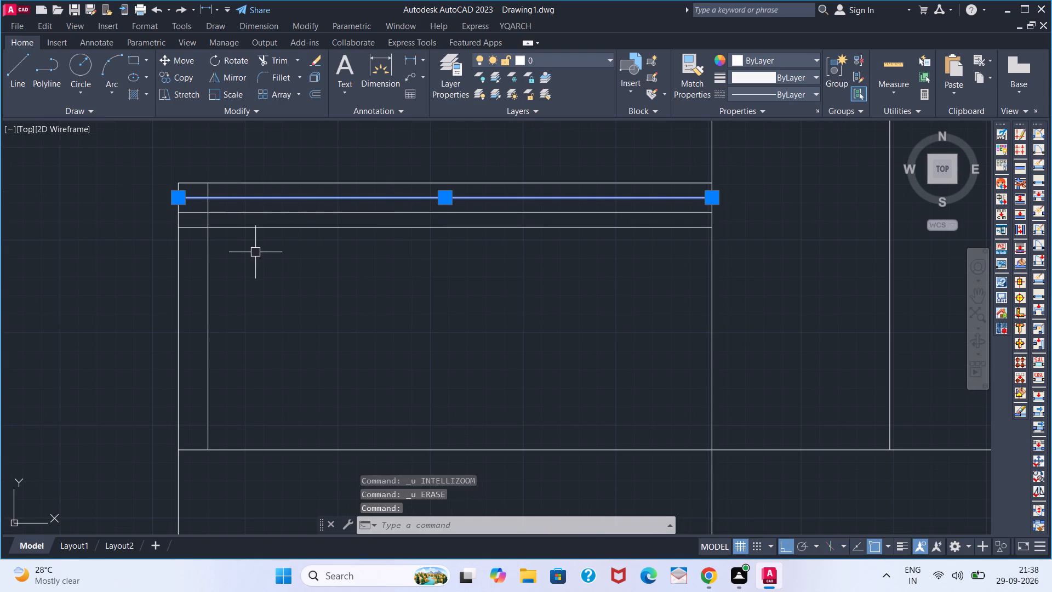
pyautogui.press('Delete')
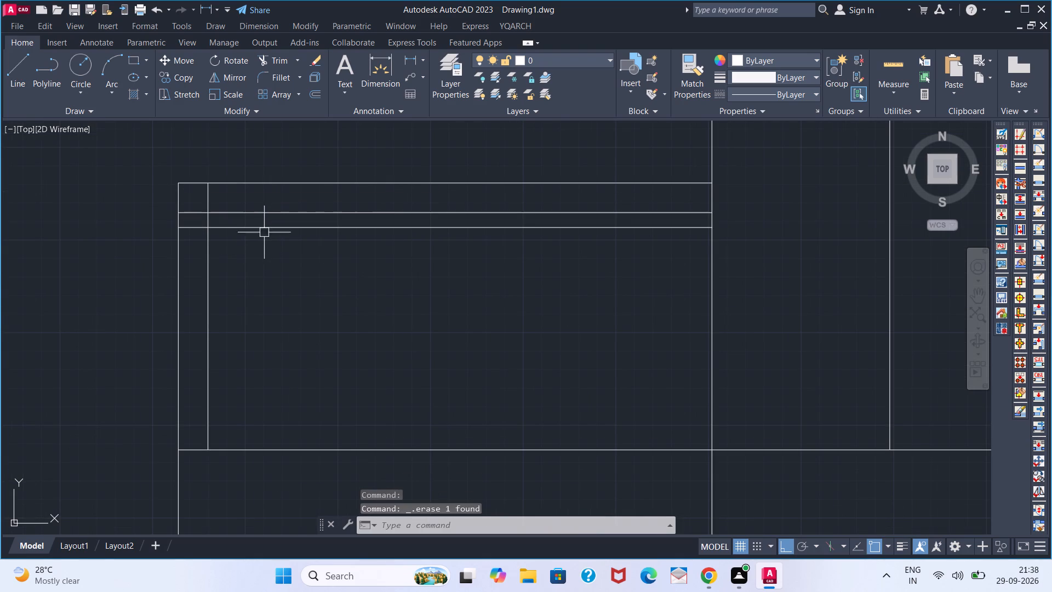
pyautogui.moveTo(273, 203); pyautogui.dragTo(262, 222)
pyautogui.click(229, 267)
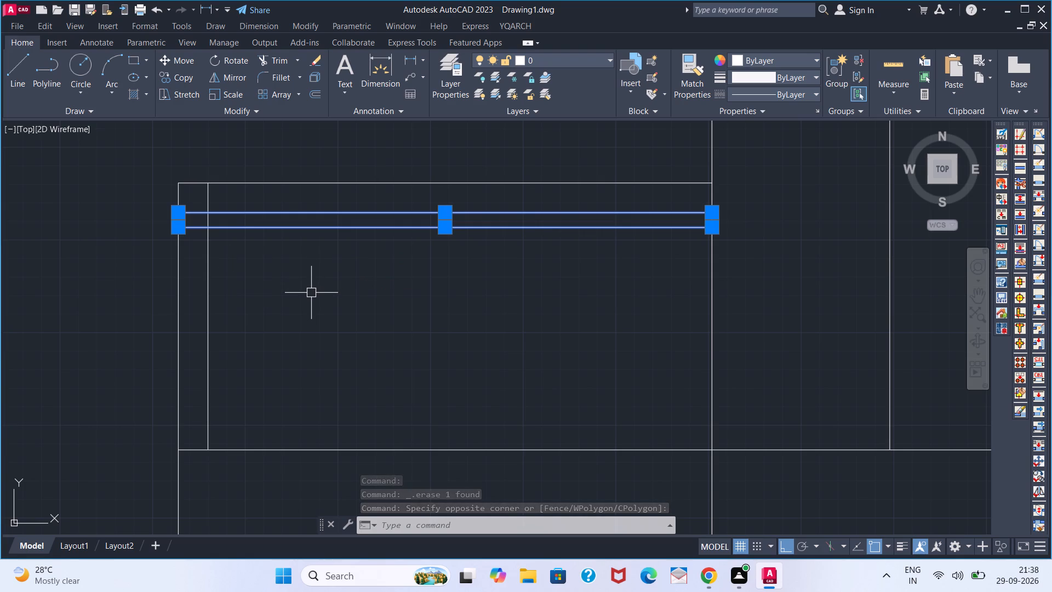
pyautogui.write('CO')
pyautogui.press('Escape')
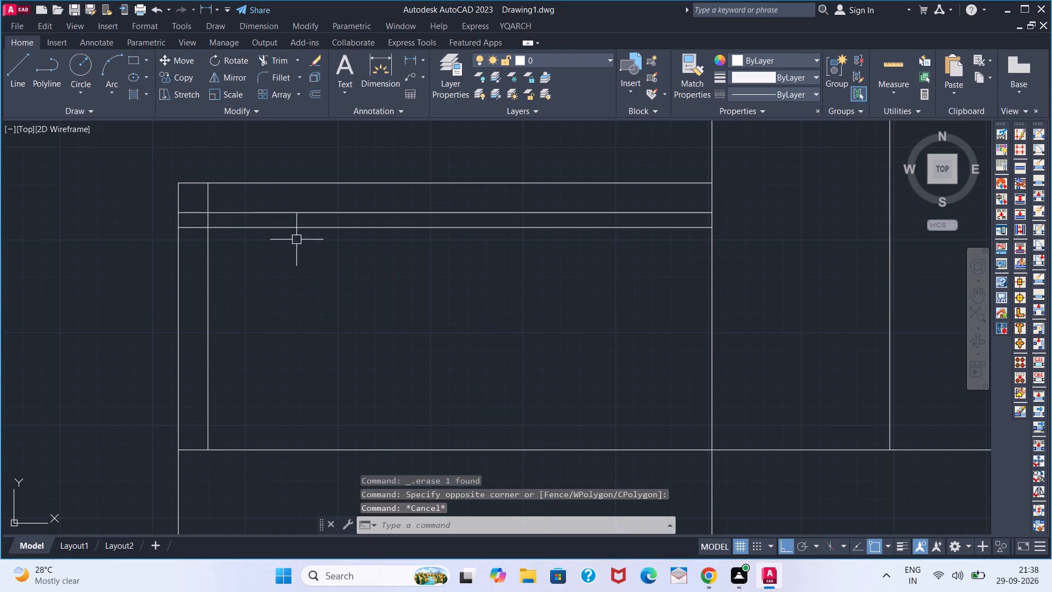
# Create a rectangular array of the parapet's lower two lines, 4 columns by 3 rows with 3" row spacing, shifted down onto the floor band's top line.
pyautogui.moveTo(306, 203); pyautogui.dragTo(300, 212)
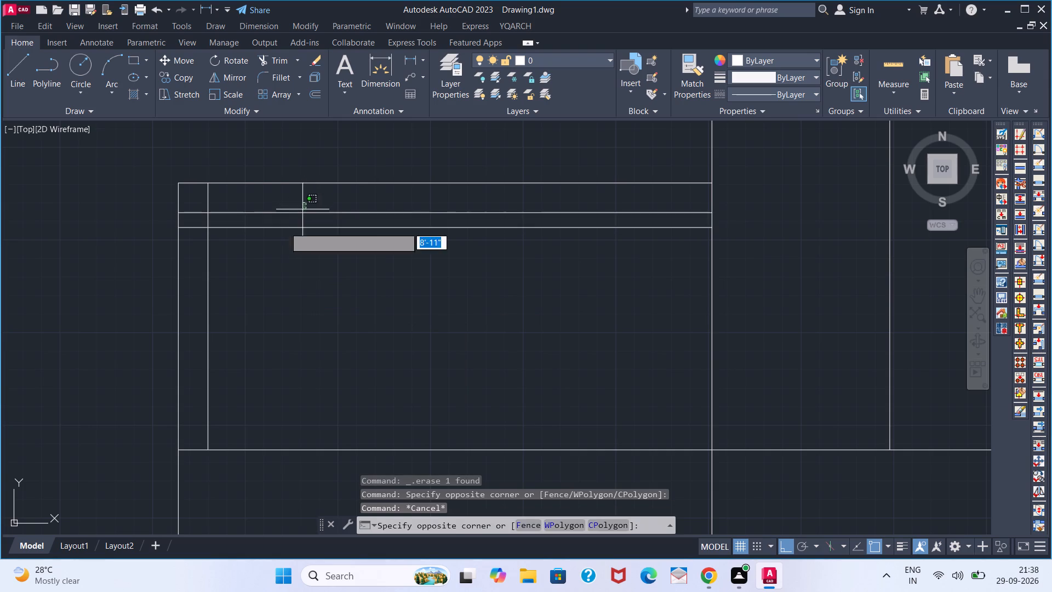
pyautogui.click(255, 259)
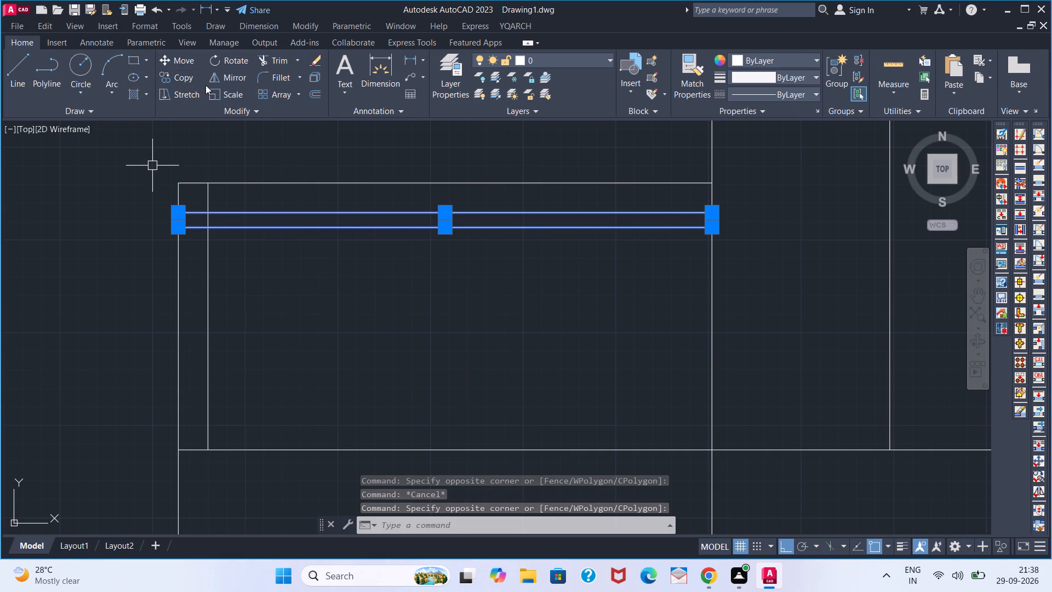
pyautogui.click(260, 94)
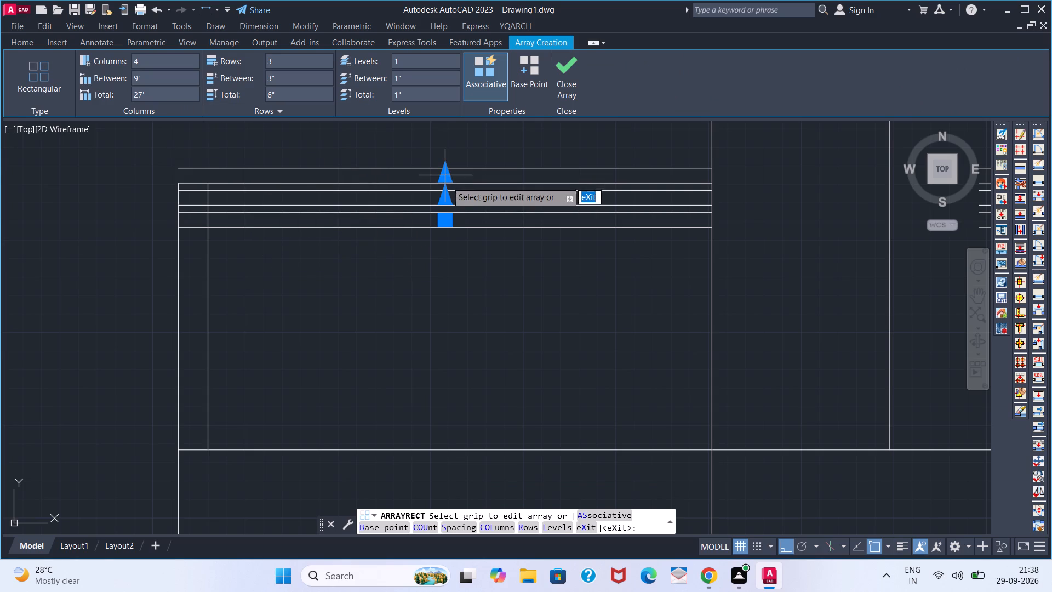
pyautogui.click(440, 221)
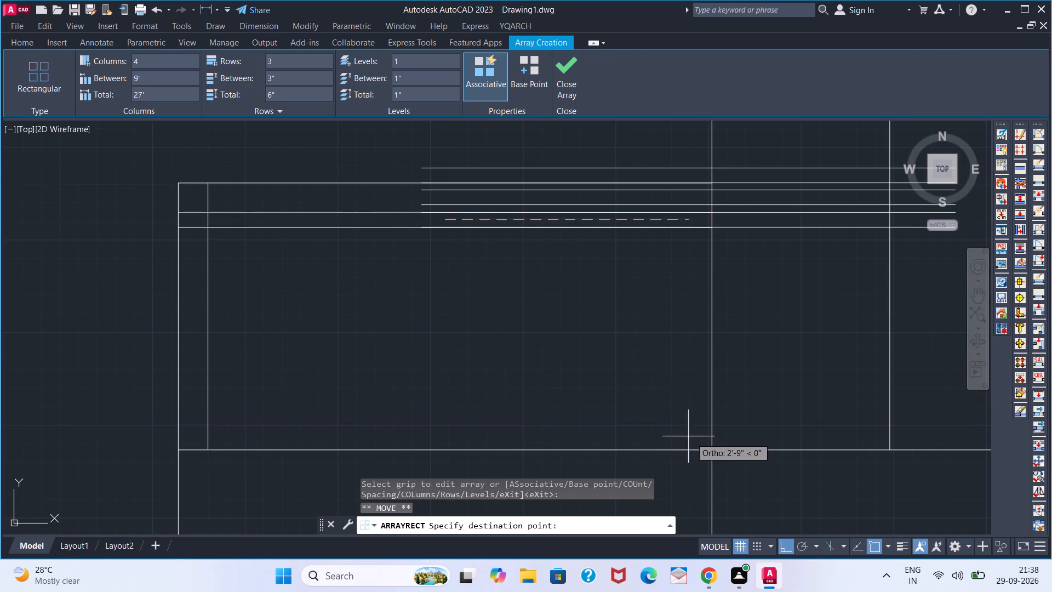
pyautogui.click(448, 450)
pyautogui.press('space')
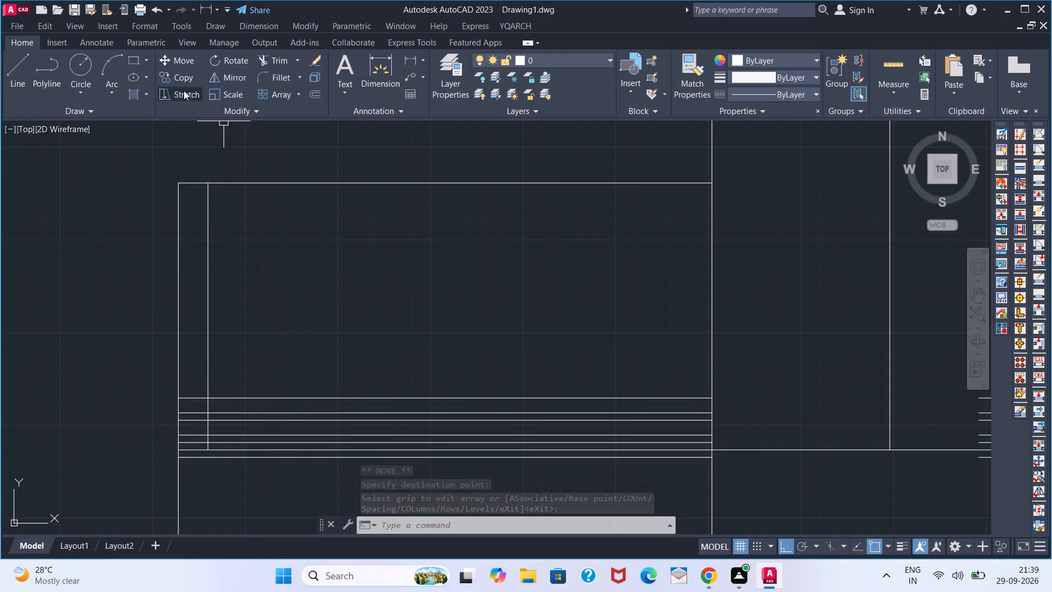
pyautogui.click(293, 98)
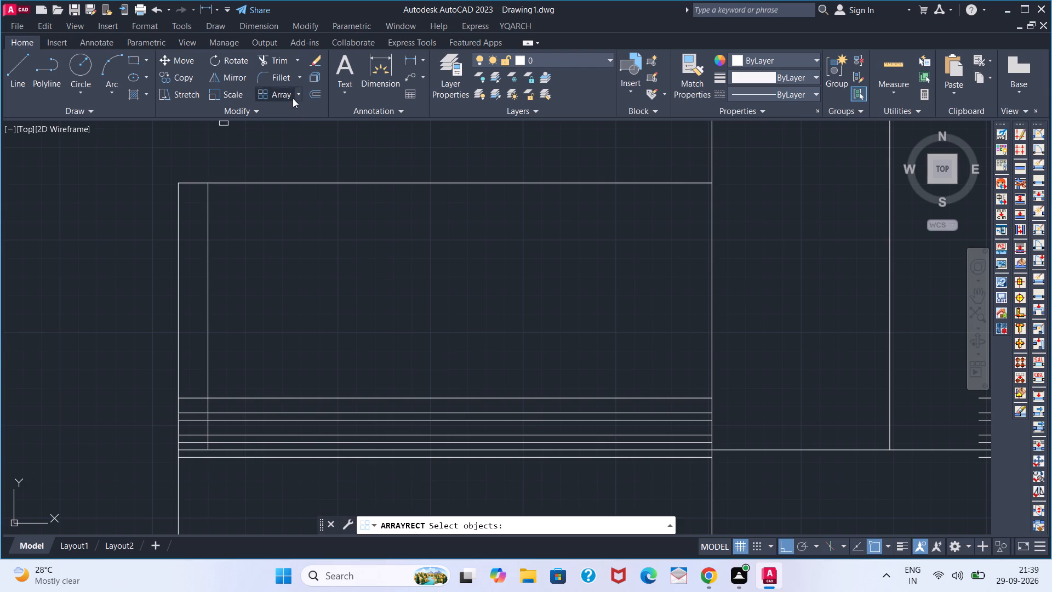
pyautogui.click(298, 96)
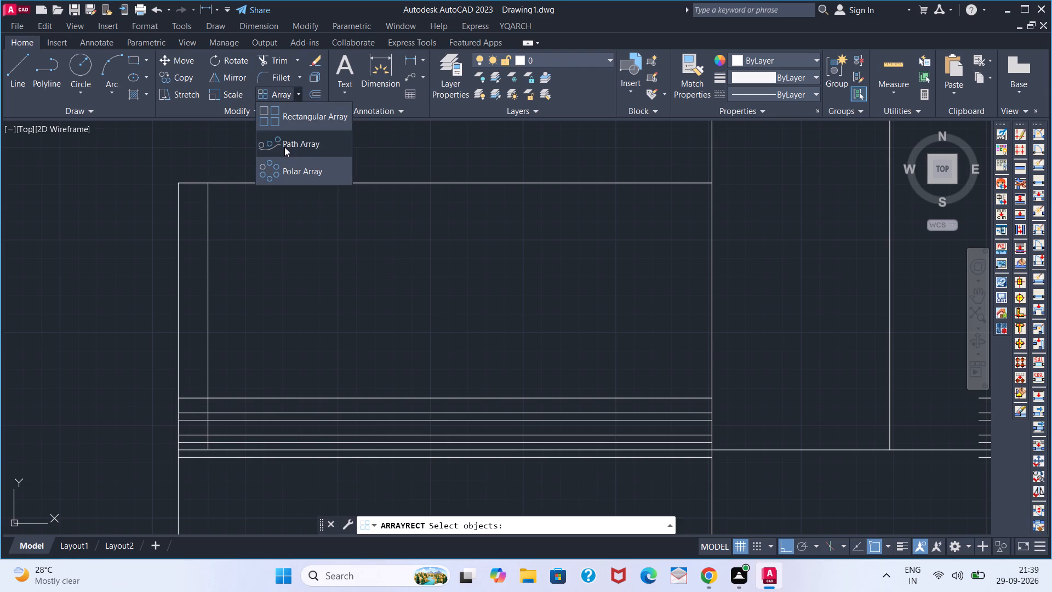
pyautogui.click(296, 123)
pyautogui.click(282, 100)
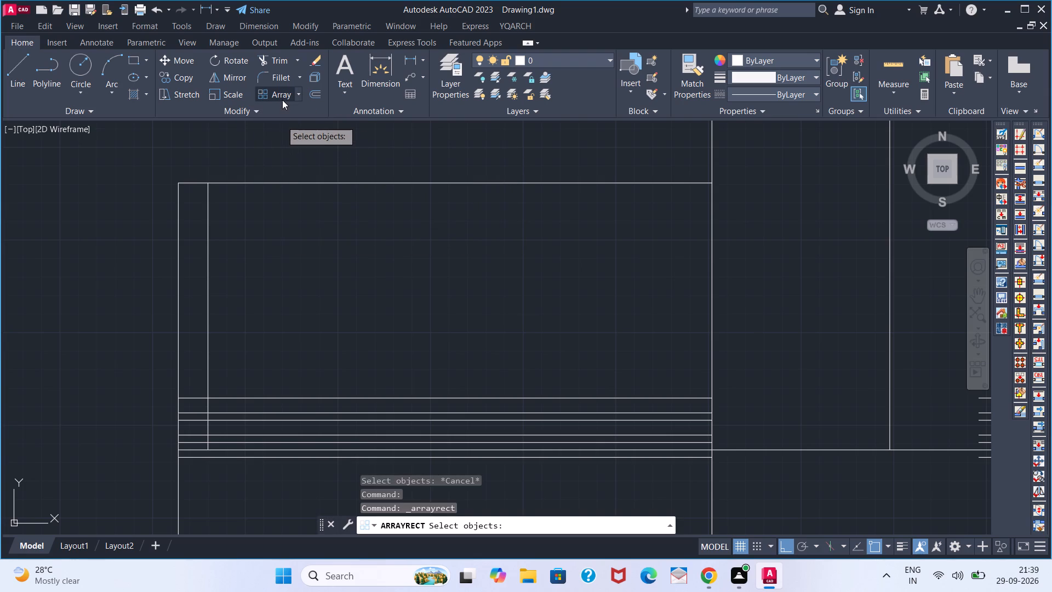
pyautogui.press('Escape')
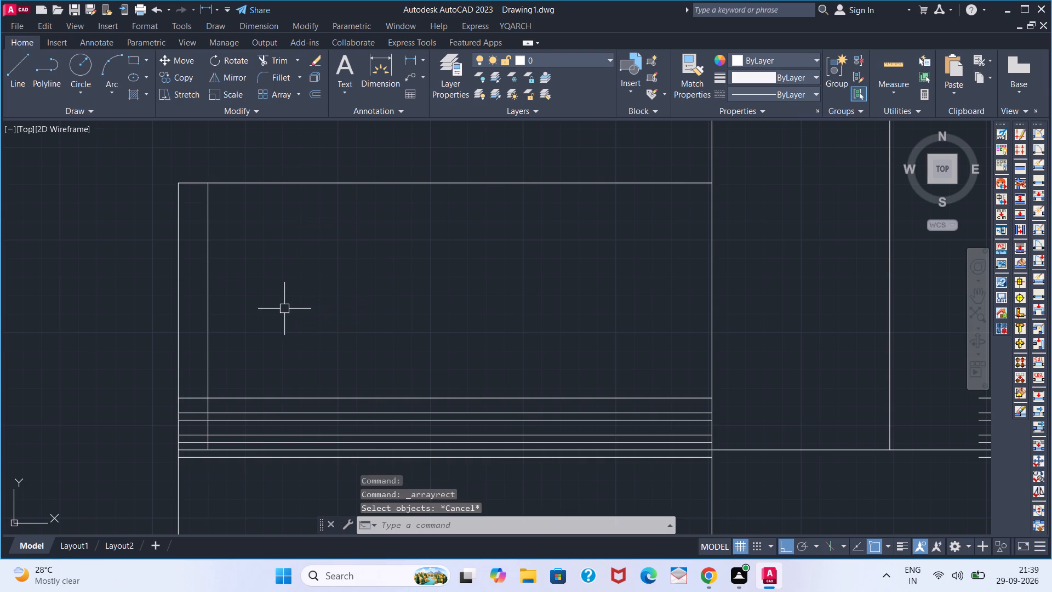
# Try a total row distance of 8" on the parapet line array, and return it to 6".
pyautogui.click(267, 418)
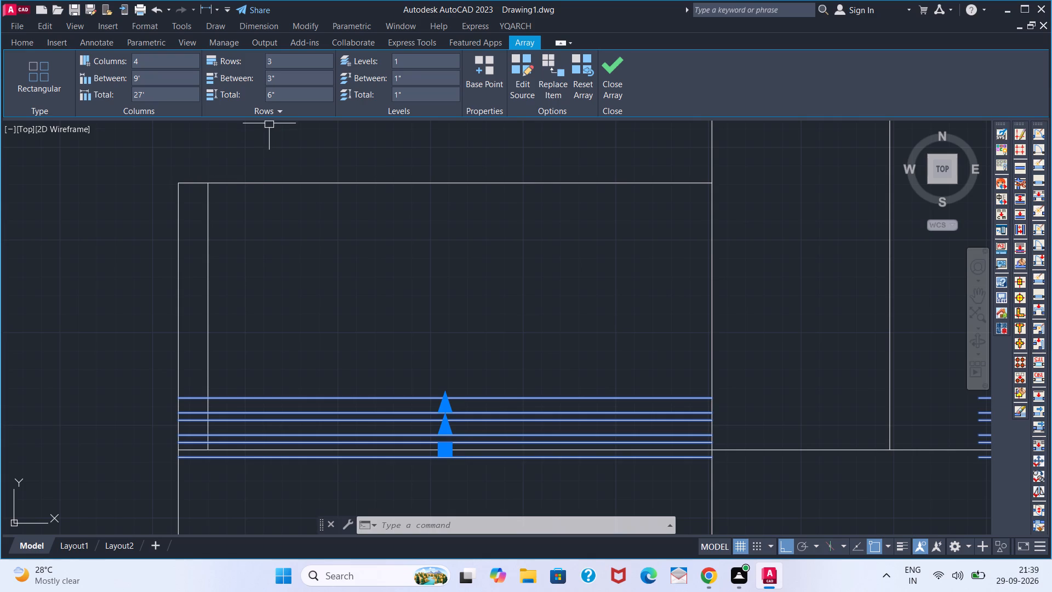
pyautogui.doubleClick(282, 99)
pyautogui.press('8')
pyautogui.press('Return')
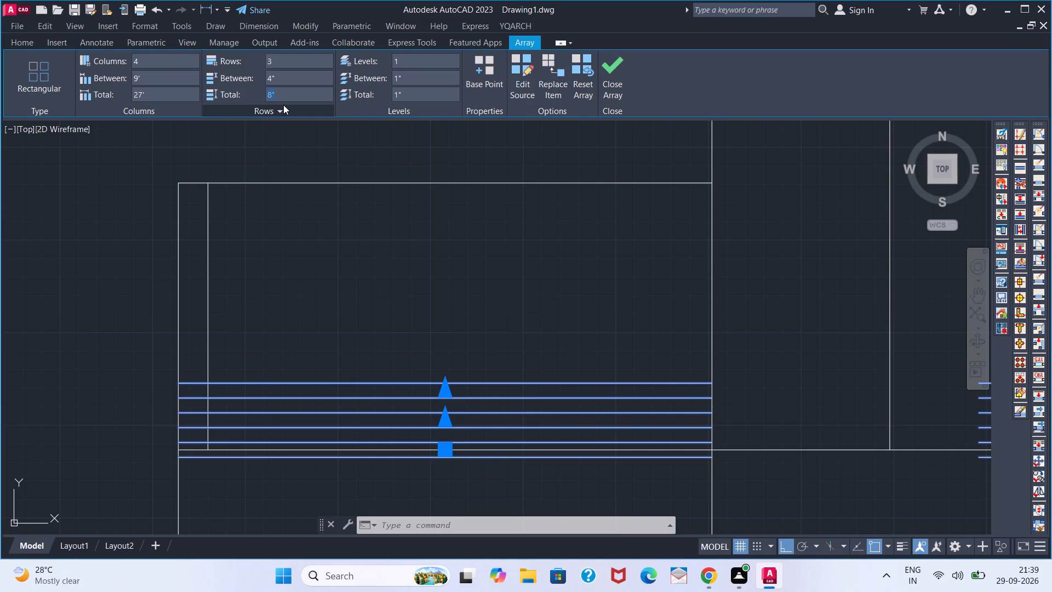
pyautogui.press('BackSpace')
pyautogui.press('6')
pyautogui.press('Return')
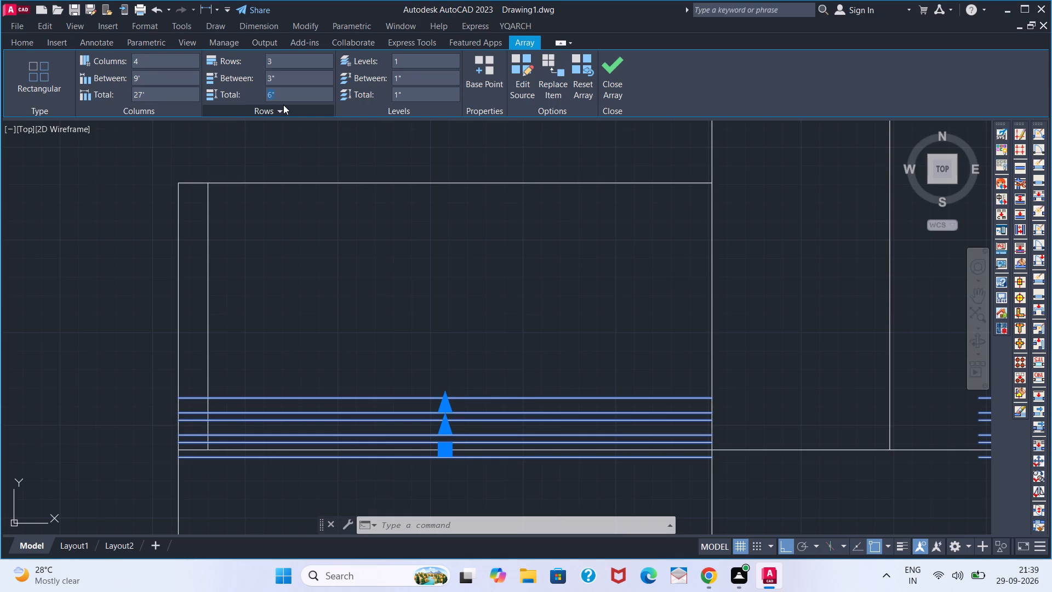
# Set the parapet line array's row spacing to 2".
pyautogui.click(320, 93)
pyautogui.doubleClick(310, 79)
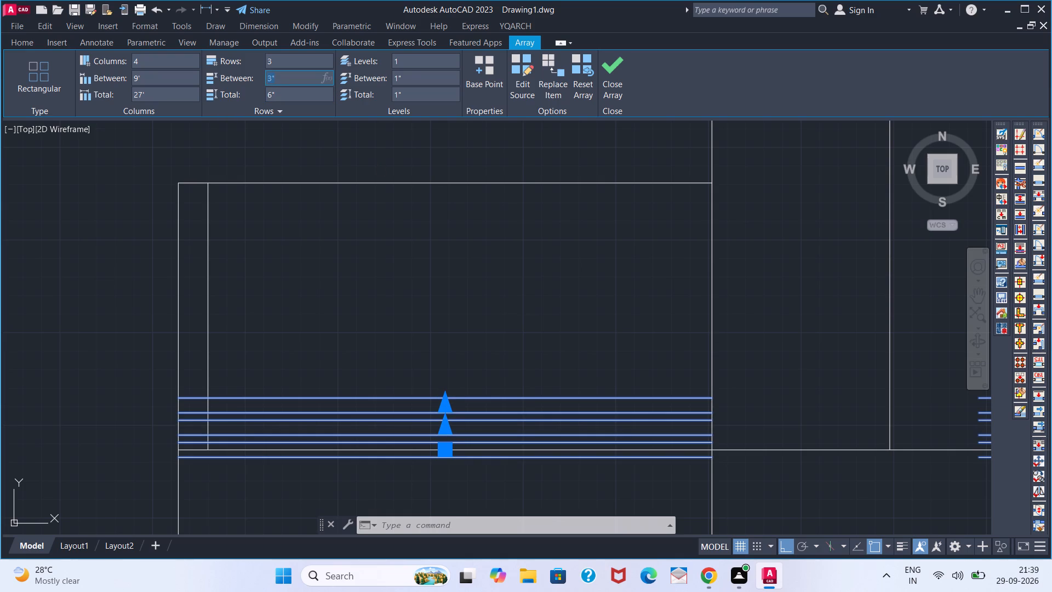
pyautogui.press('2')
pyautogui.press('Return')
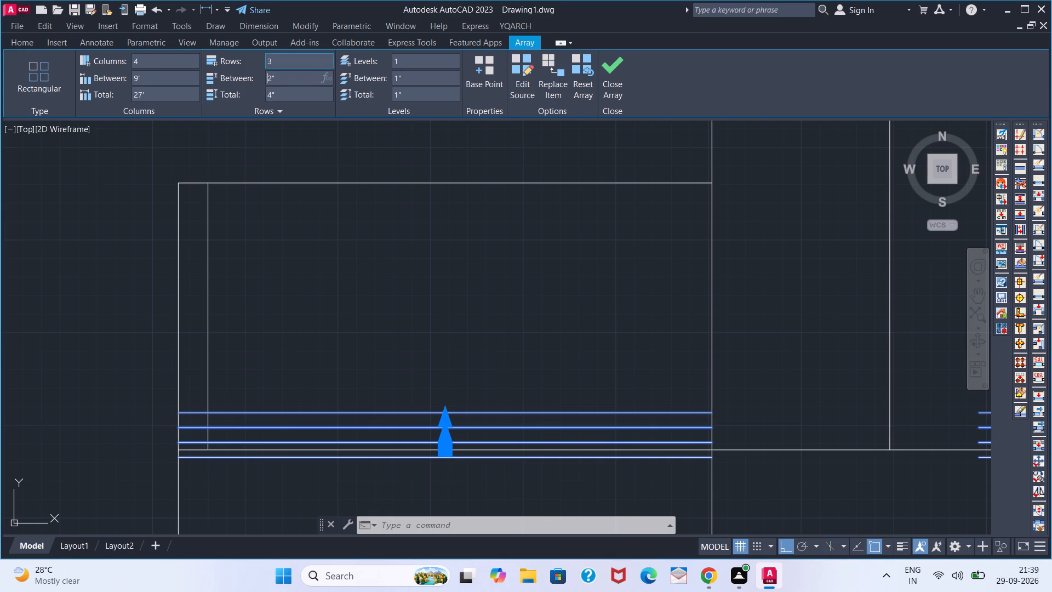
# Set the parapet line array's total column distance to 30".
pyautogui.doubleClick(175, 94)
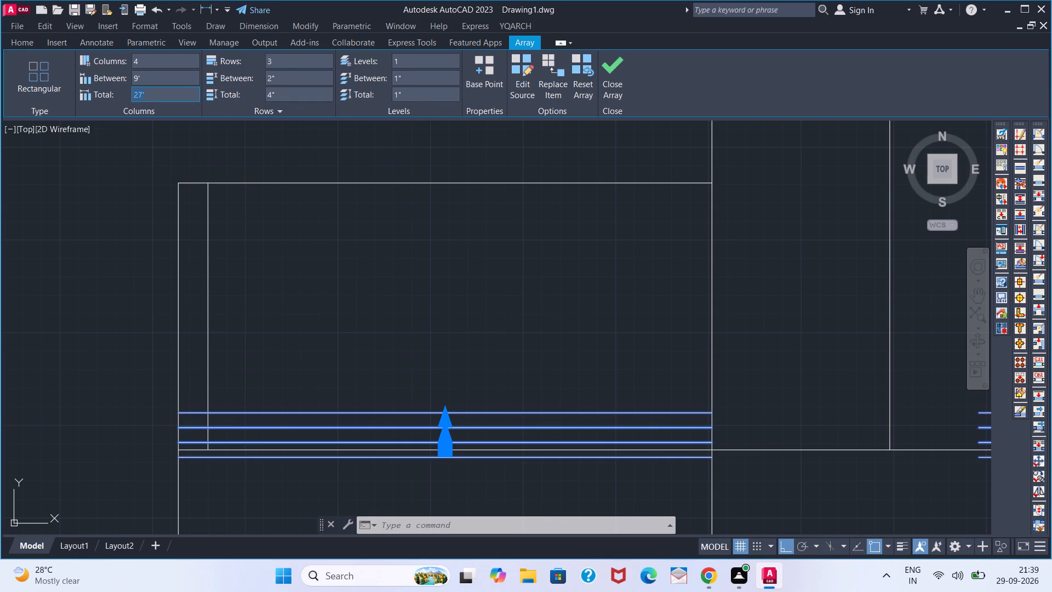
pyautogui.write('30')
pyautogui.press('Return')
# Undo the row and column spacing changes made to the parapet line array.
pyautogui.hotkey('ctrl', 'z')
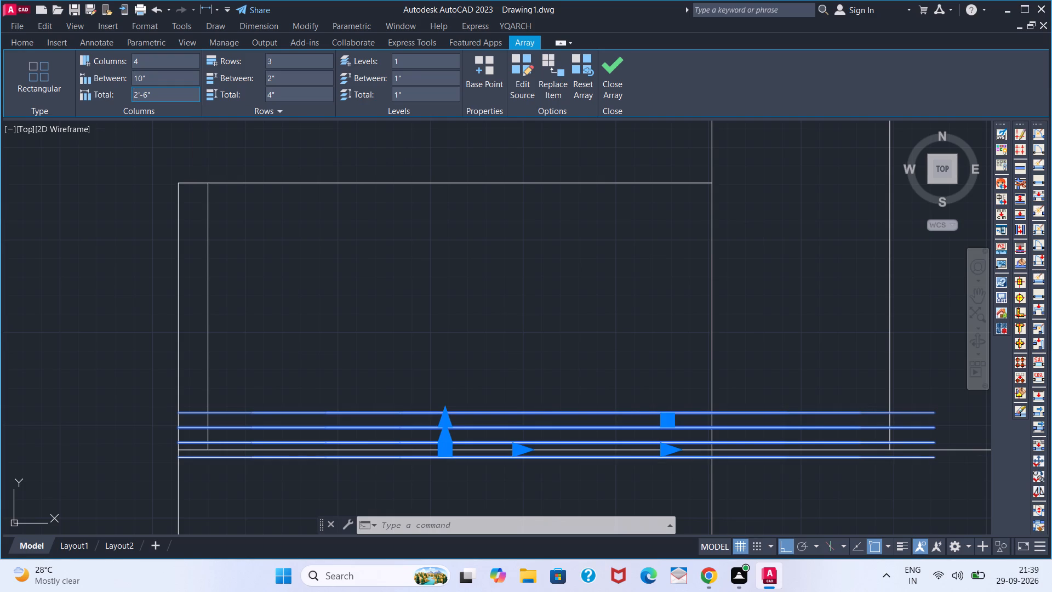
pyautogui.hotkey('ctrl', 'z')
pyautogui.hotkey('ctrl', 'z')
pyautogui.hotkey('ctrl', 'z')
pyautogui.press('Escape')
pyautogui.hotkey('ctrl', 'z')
# Move the parapet line array down so its lowest line sits on the parapet's base line.
pyautogui.click(276, 415)
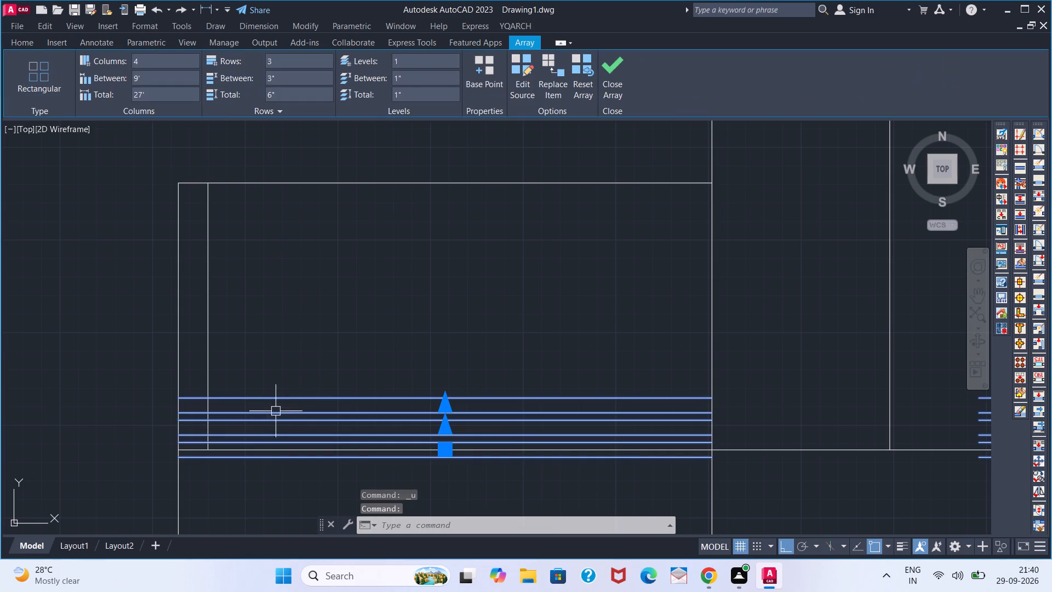
pyautogui.press('m')
pyautogui.press('Return')
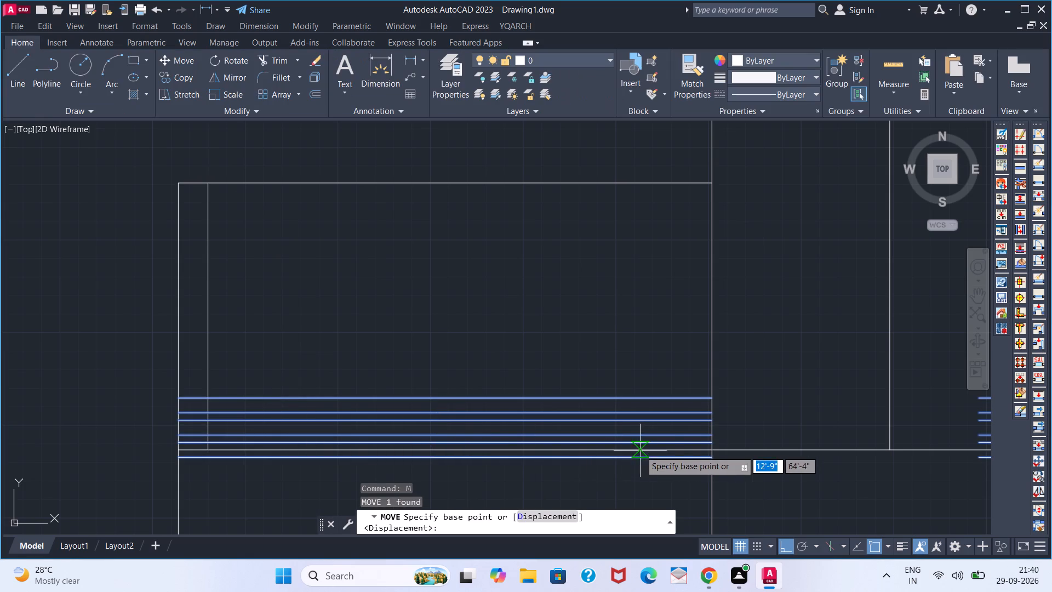
pyautogui.click(711, 460)
pyautogui.click(707, 447)
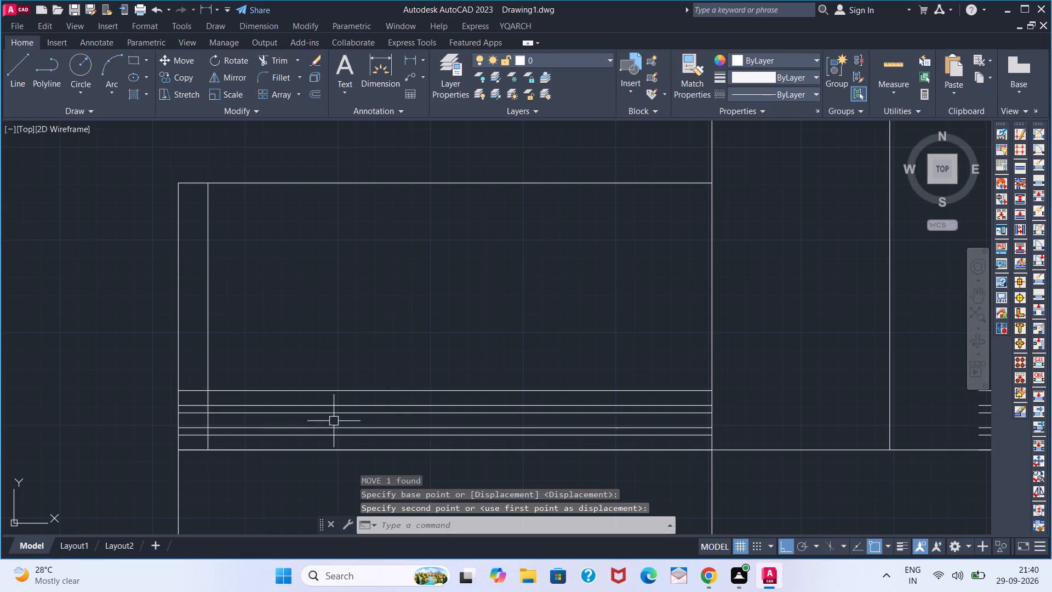
# Set the parapet line array's number of levels to 3.
pyautogui.click(255, 412)
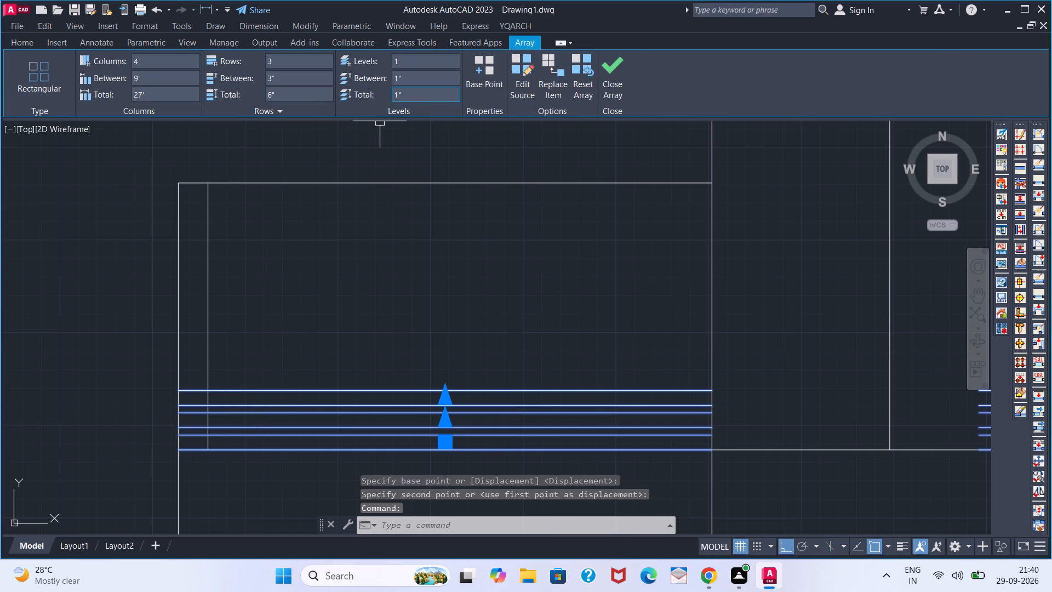
pyautogui.click(413, 64)
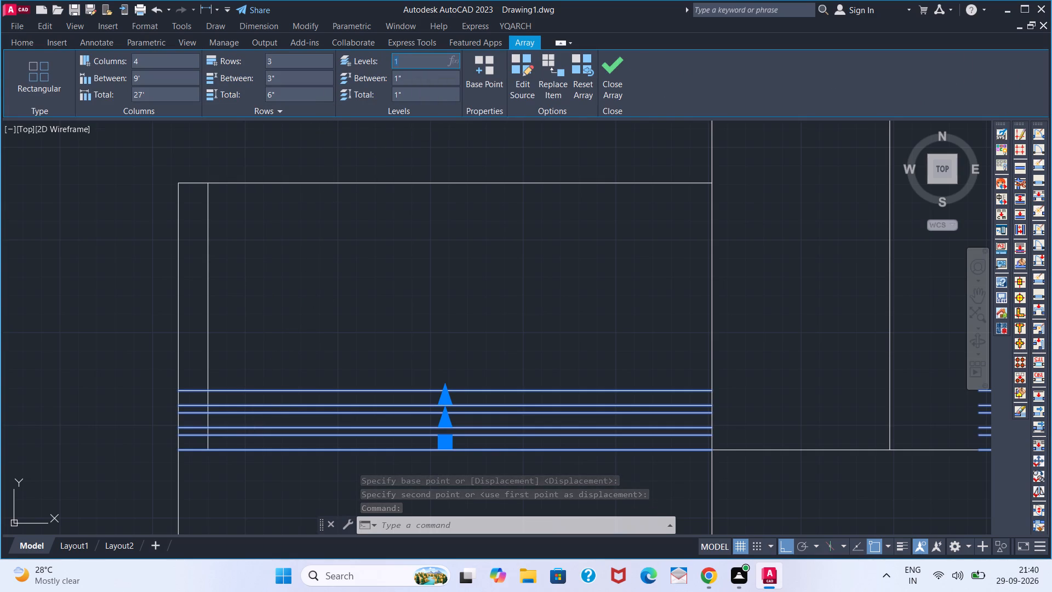
pyautogui.press('3')
pyautogui.press('Return')
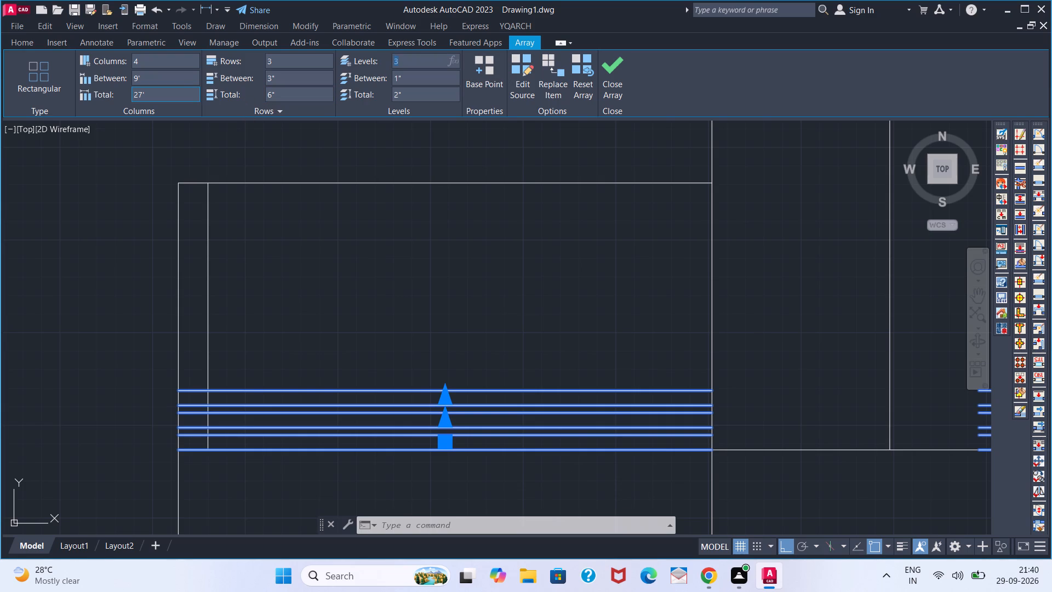
# Set the parapet line array's column count to 30.
pyautogui.click(158, 61)
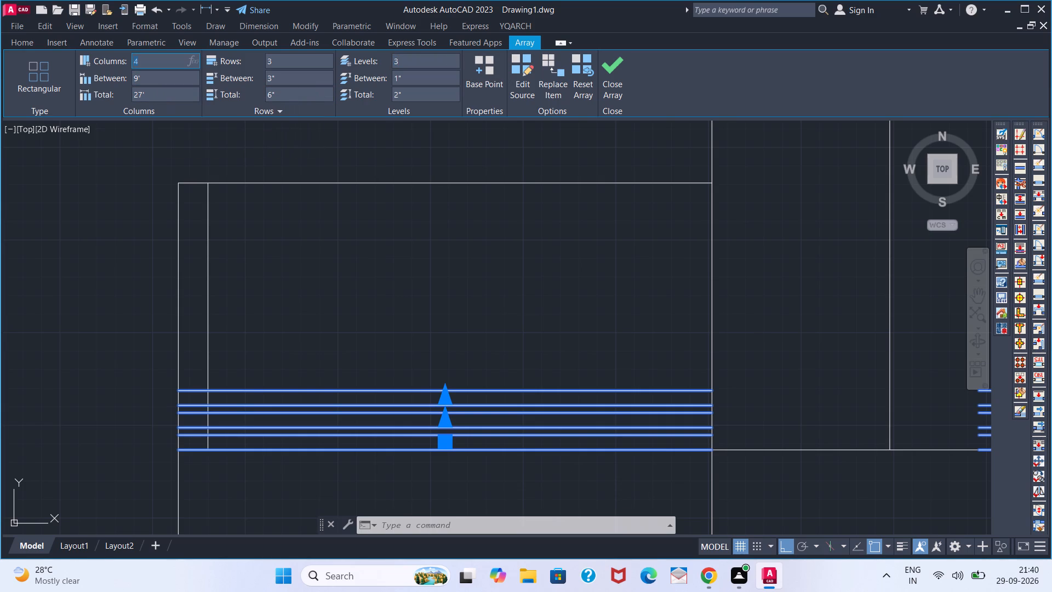
pyautogui.write('30')
pyautogui.press('Return')
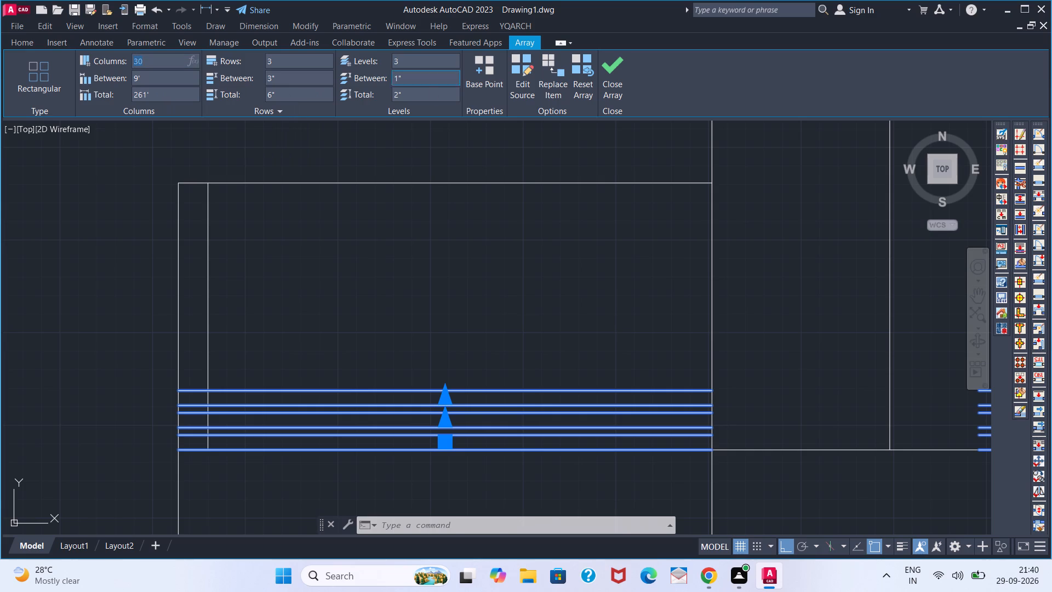
pyautogui.click(390, 329)
pyautogui.click(426, 309)
pyautogui.press('Escape')
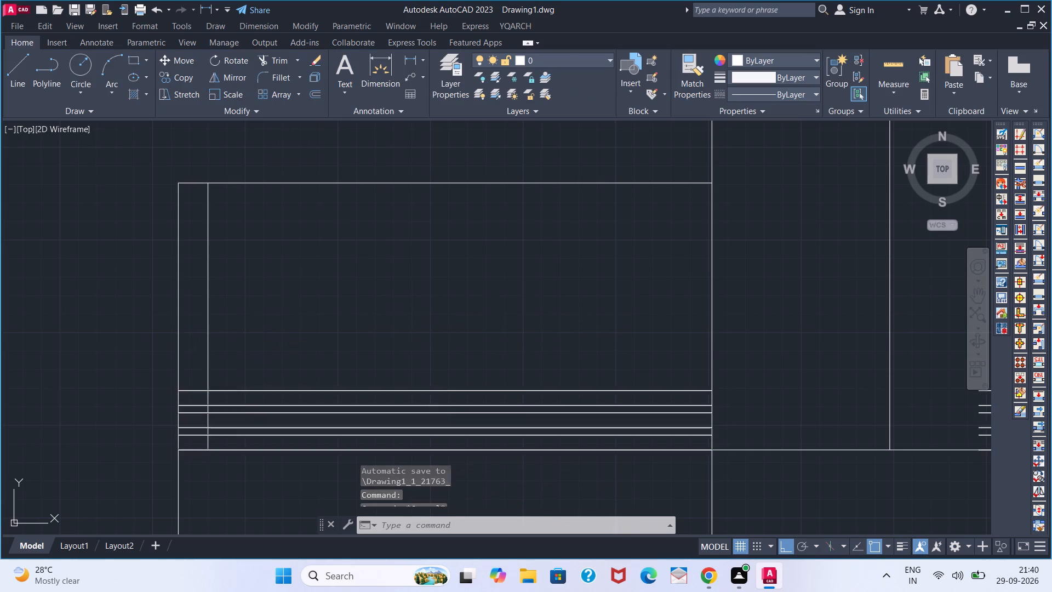
pyautogui.click(244, 390)
pyautogui.press('Escape')
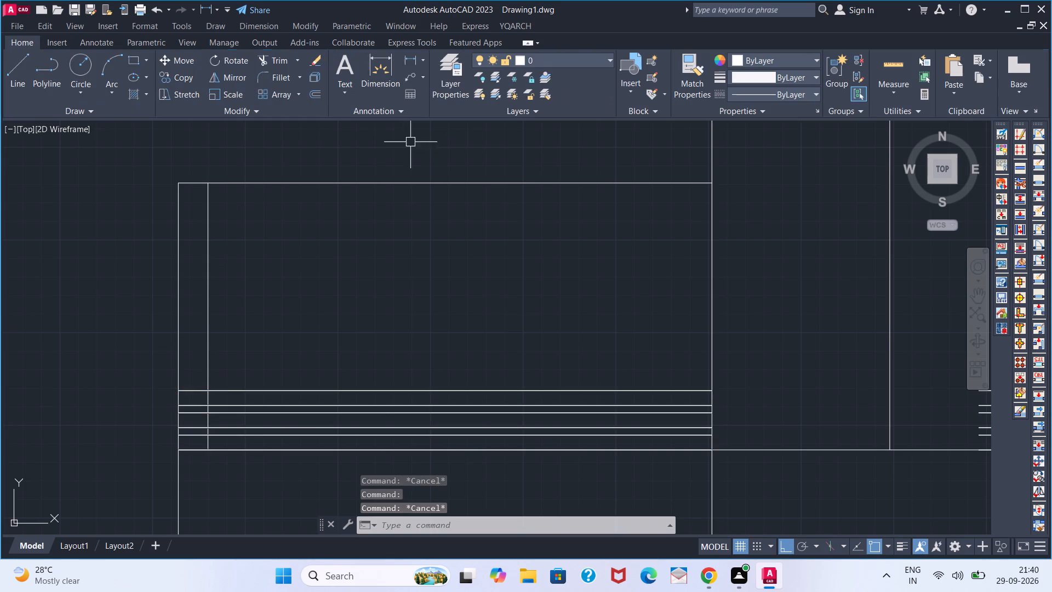
# Set the parapet line array's row elevation increment to 5".
pyautogui.click(268, 424)
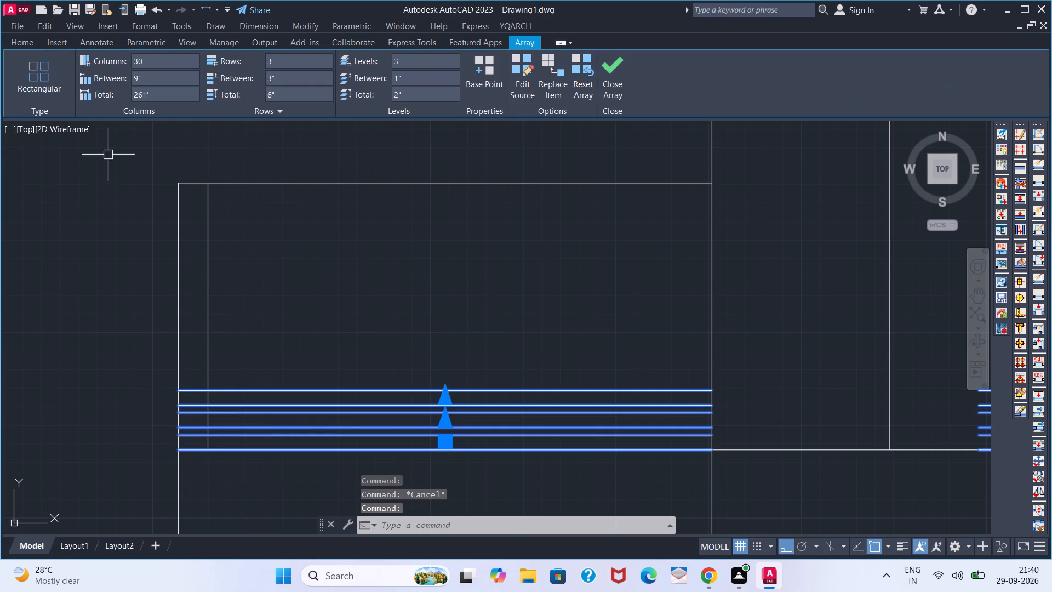
pyautogui.click(44, 72)
pyautogui.click(322, 111)
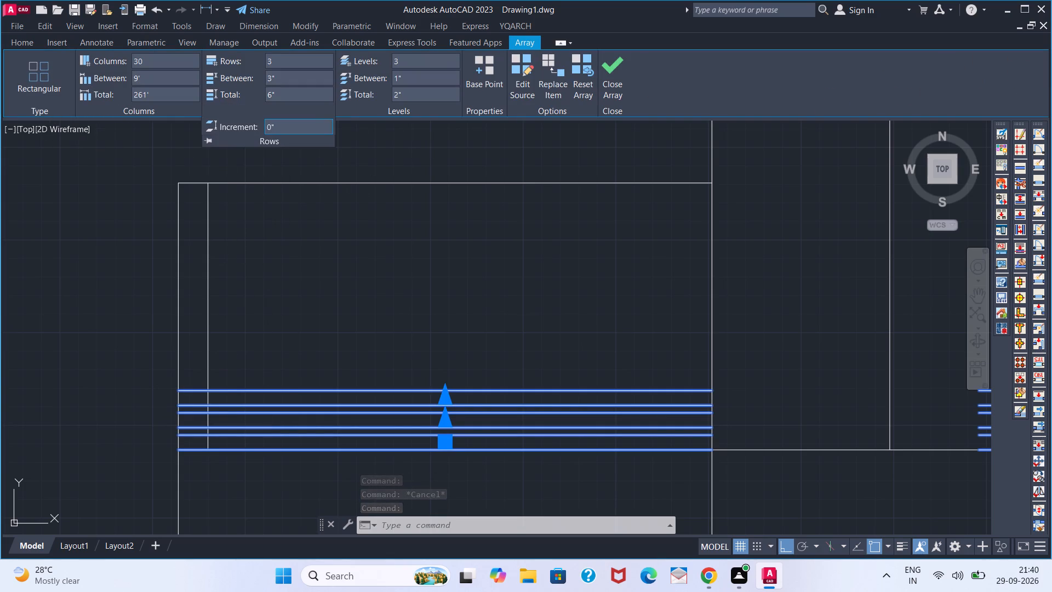
pyautogui.doubleClick(313, 126)
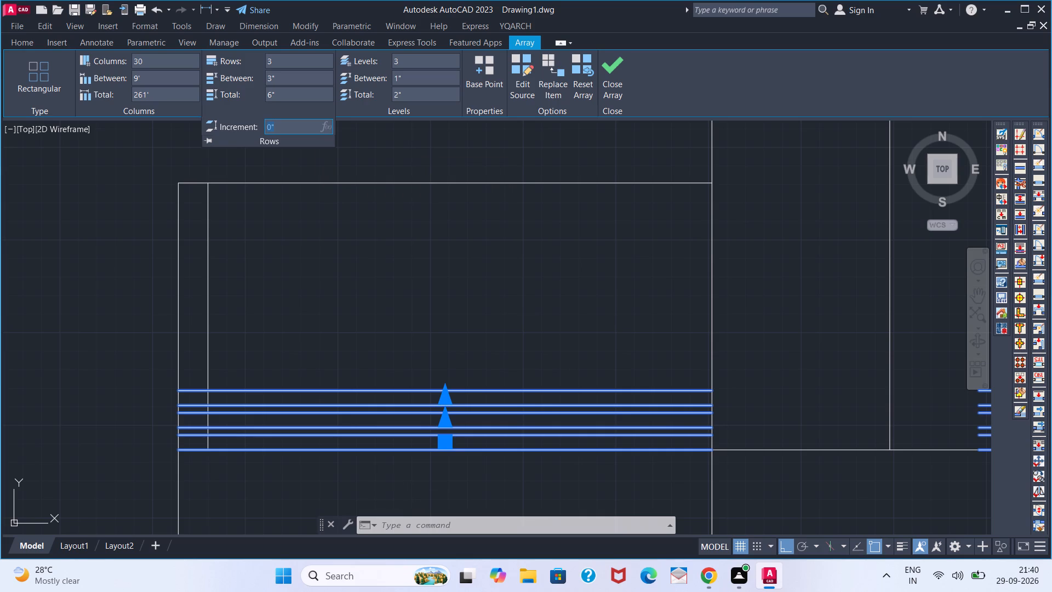
pyautogui.press('5')
pyautogui.press('Return')
pyautogui.click(437, 90)
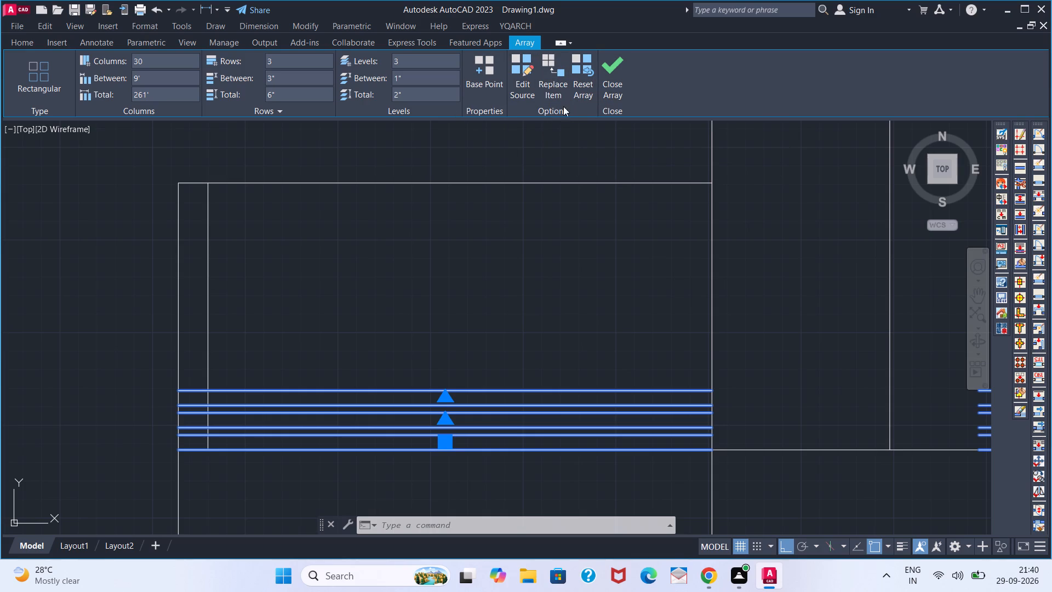
pyautogui.press('Escape')
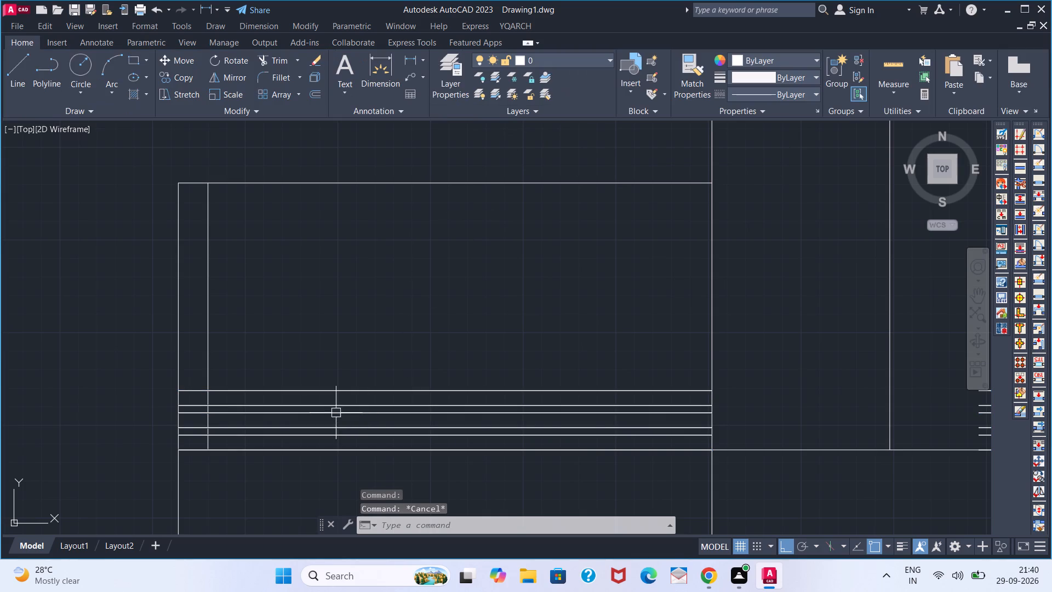
# Copy the parapet line array straight up several times from its lower-left end, stacking the copies over the parapet's height.
pyautogui.click(331, 399)
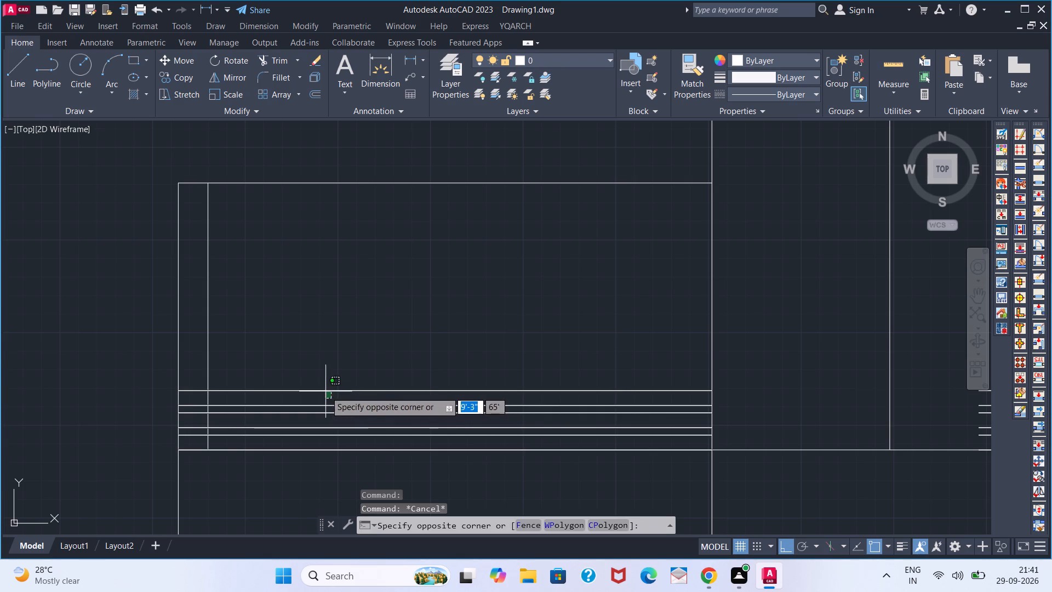
pyautogui.click(318, 391)
pyautogui.click(311, 388)
pyautogui.write('CO')
pyautogui.press('Return')
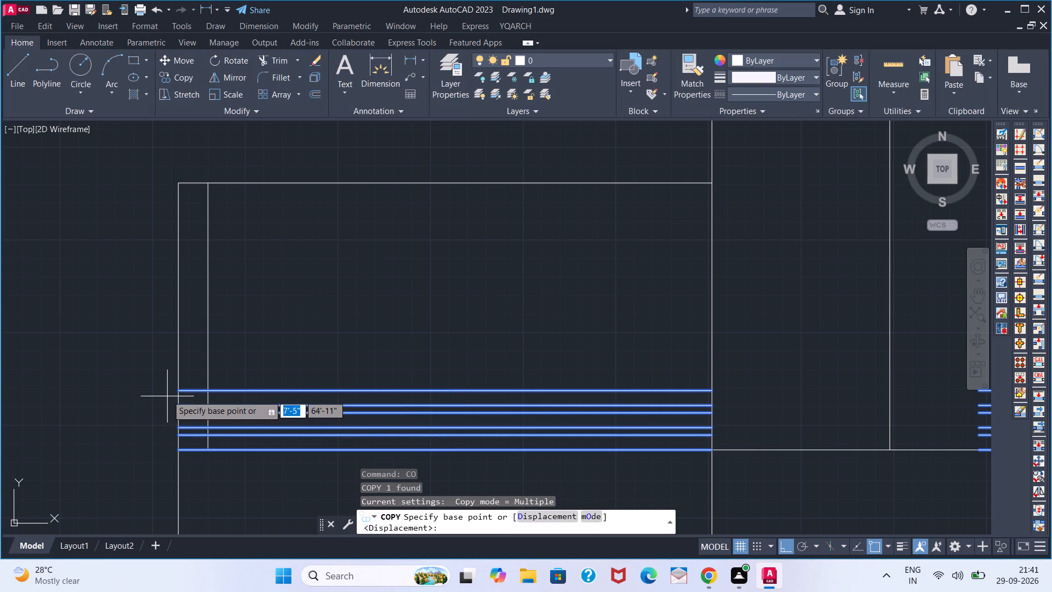
pyautogui.click(174, 451)
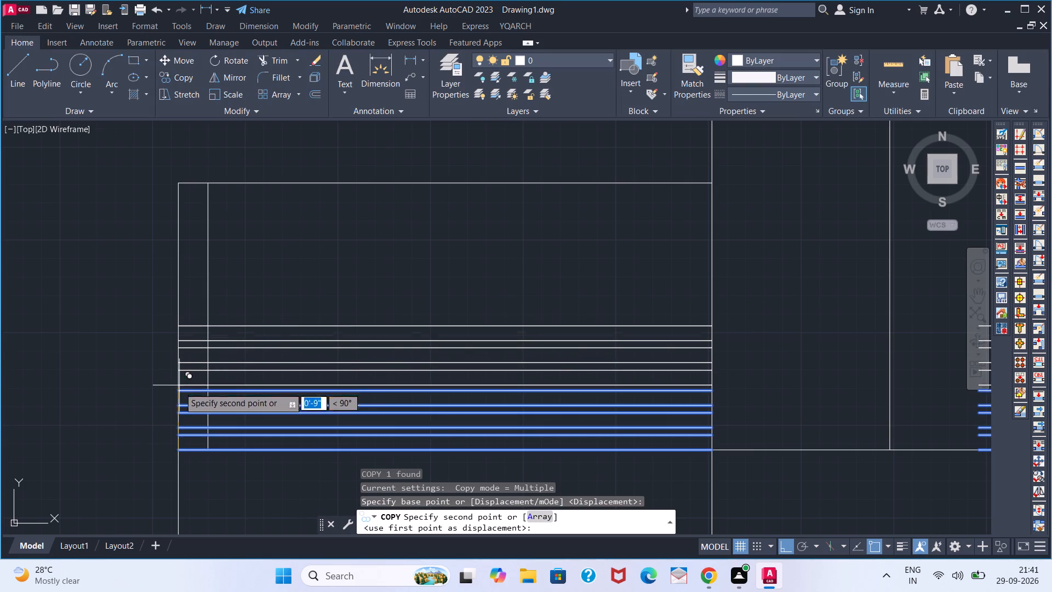
pyautogui.click(179, 390)
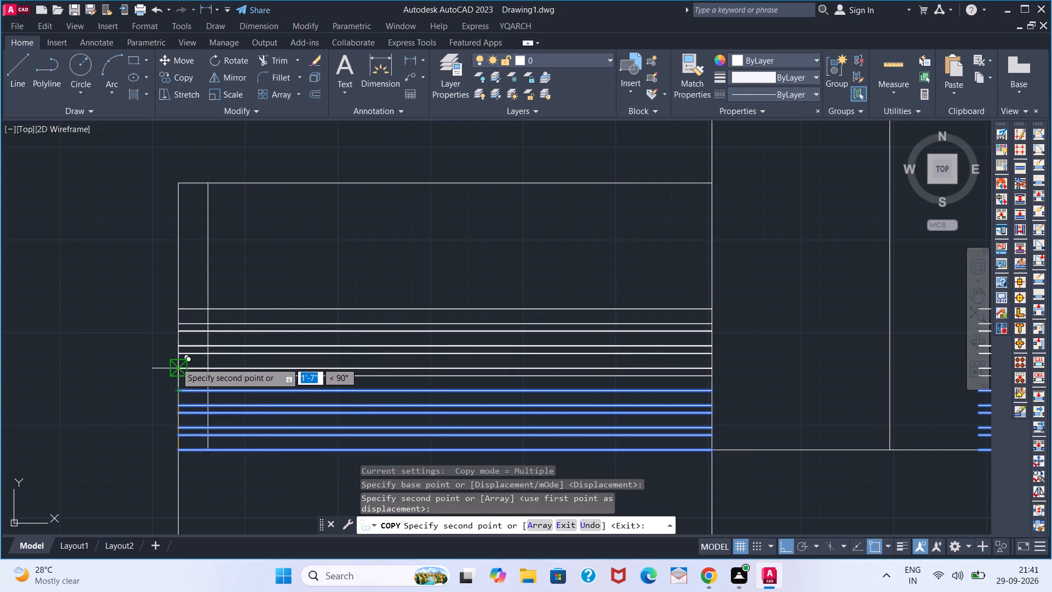
pyautogui.click(176, 362)
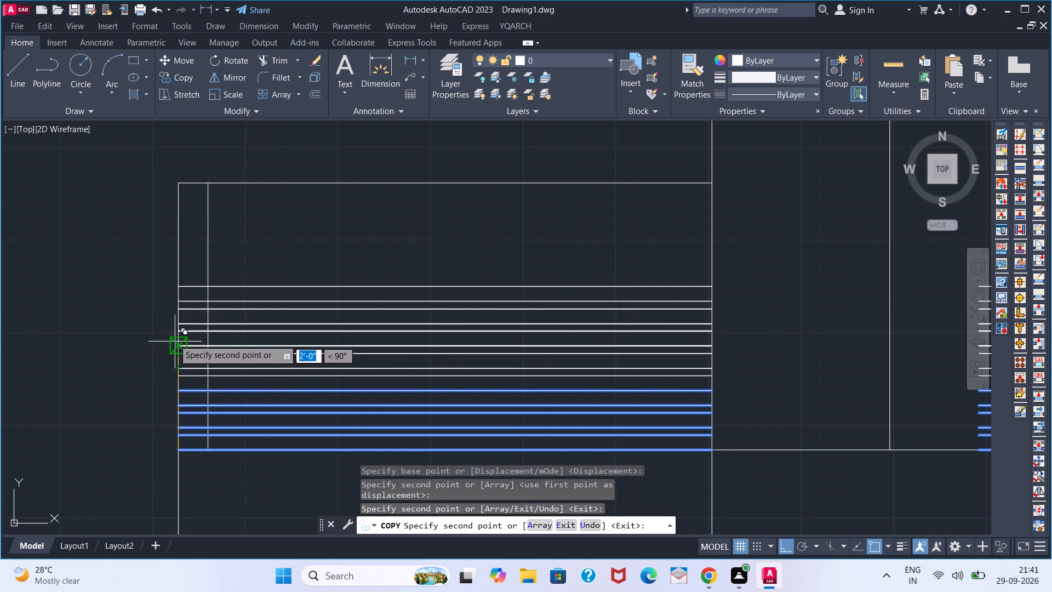
pyautogui.scroll(3, 173, 338)
pyautogui.scroll(-4, 173, 338)
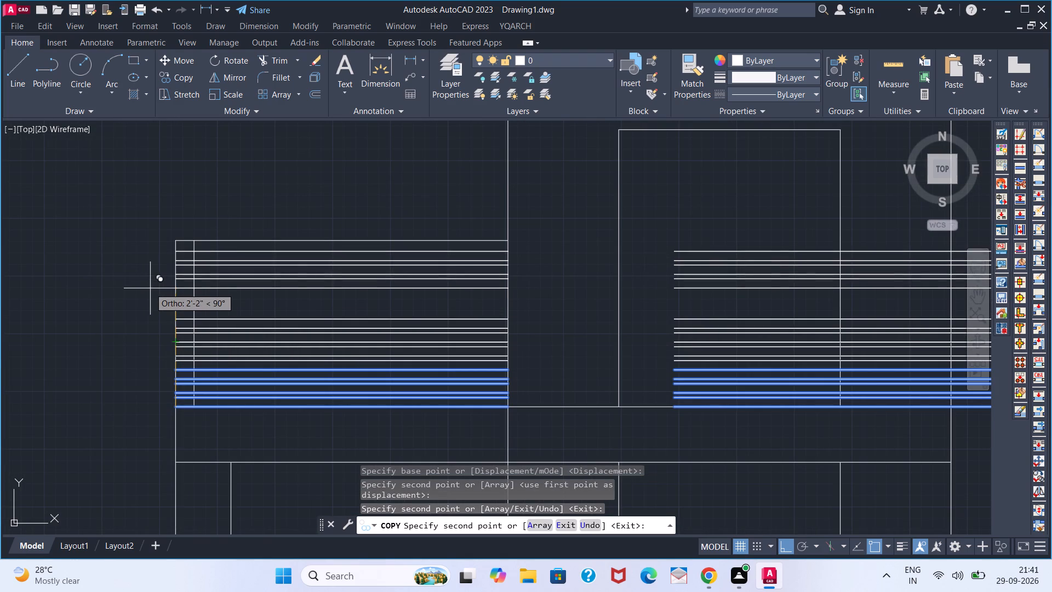
pyautogui.click(168, 315)
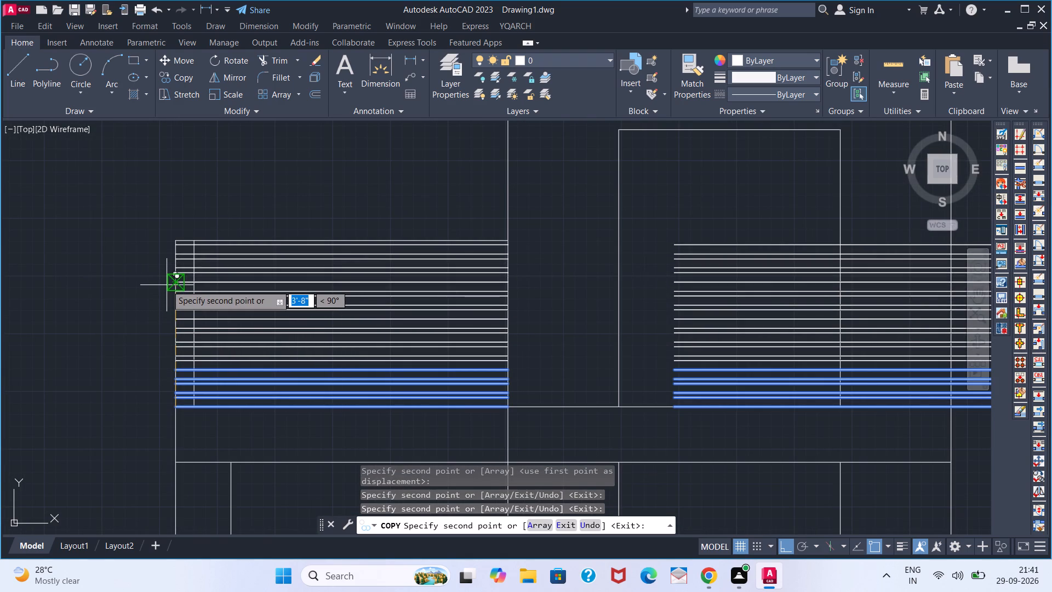
pyautogui.scroll(1, 168, 282)
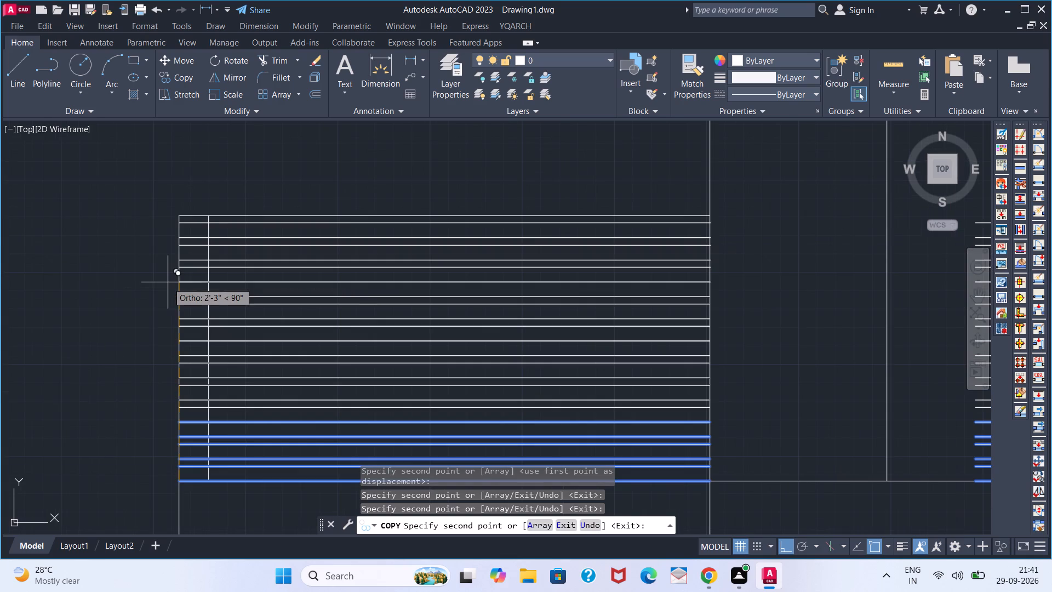
pyautogui.click(168, 282)
pyautogui.write('V')
pyautogui.press('space')
pyautogui.press('space')
pyautogui.scroll(-5, 138, 300)
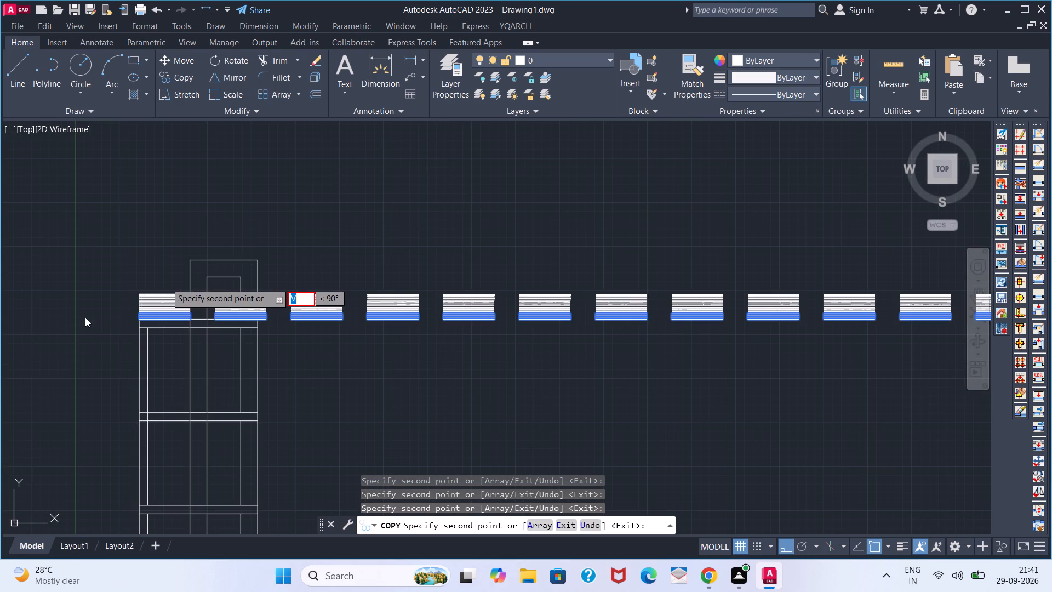
pyautogui.scroll(-8, 402, 335)
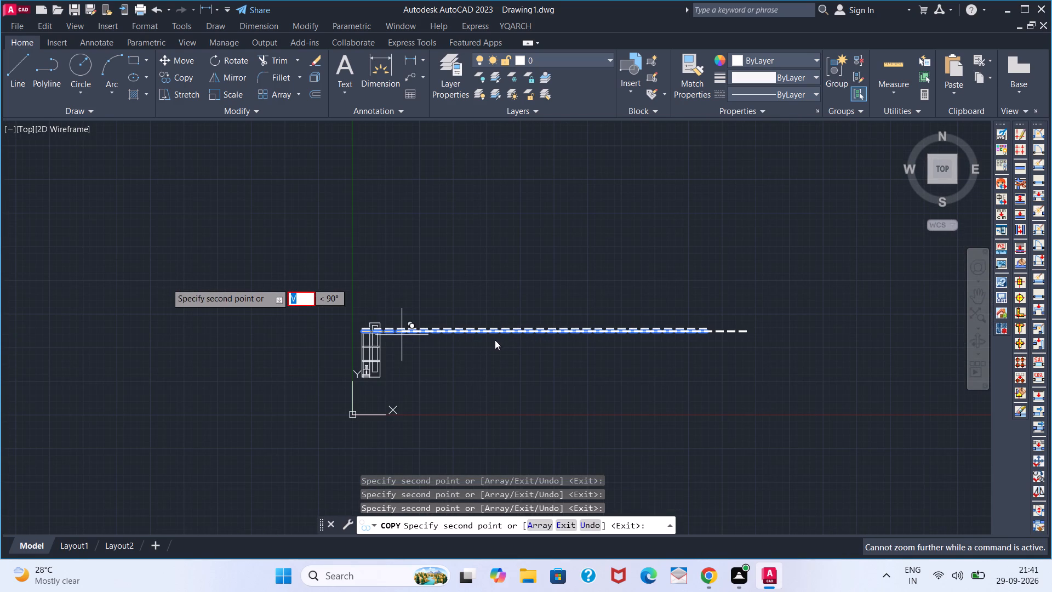
pyautogui.press('Escape')
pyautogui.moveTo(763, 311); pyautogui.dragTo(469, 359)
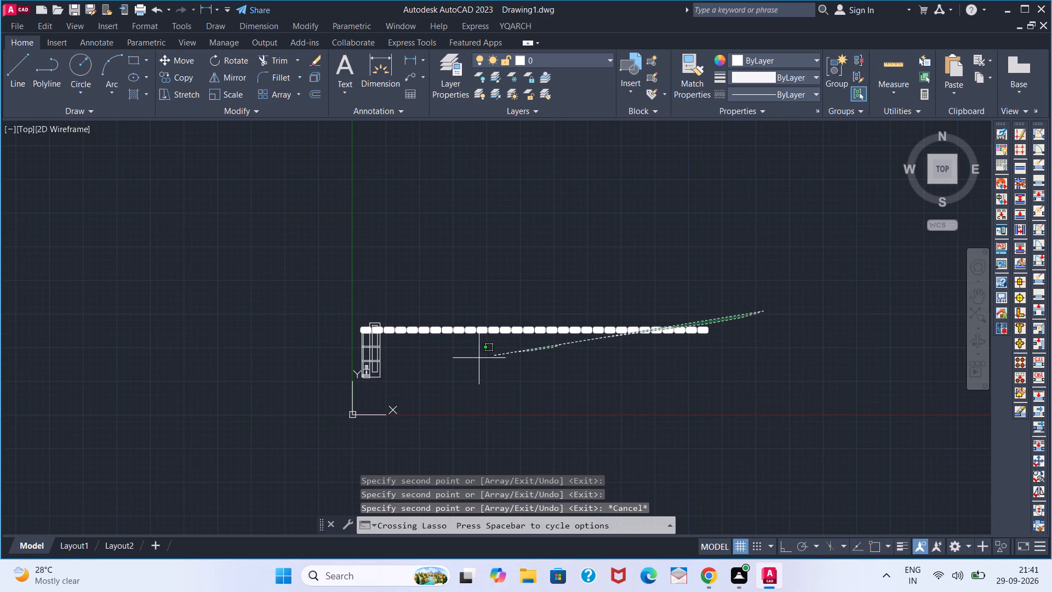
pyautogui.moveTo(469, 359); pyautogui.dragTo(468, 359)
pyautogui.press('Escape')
# Set the total column distance to 4" on one of the stacked parapet line arrays.
pyautogui.click(431, 334)
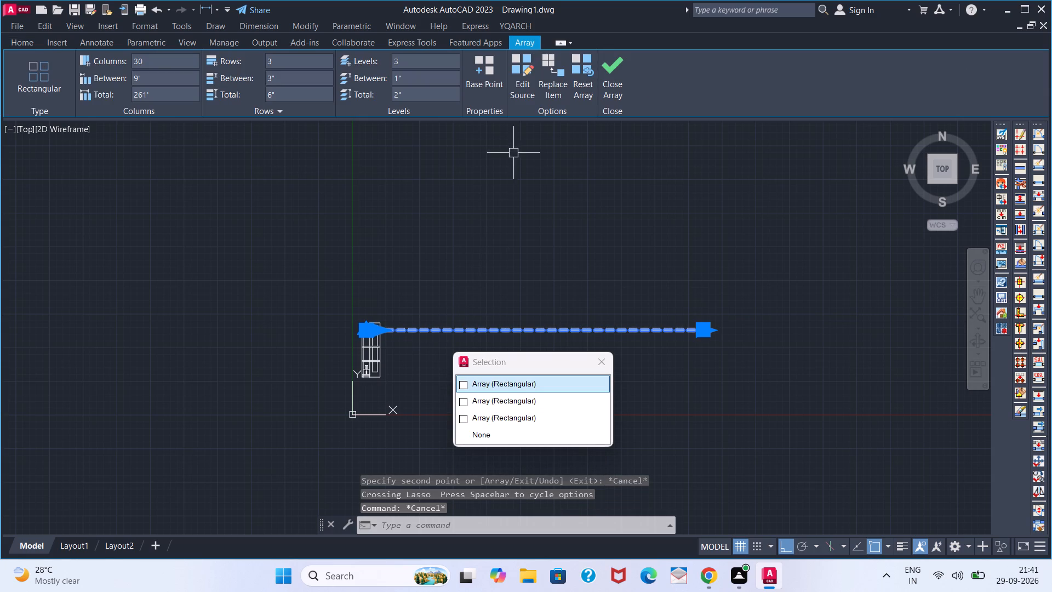
pyautogui.doubleClick(165, 96)
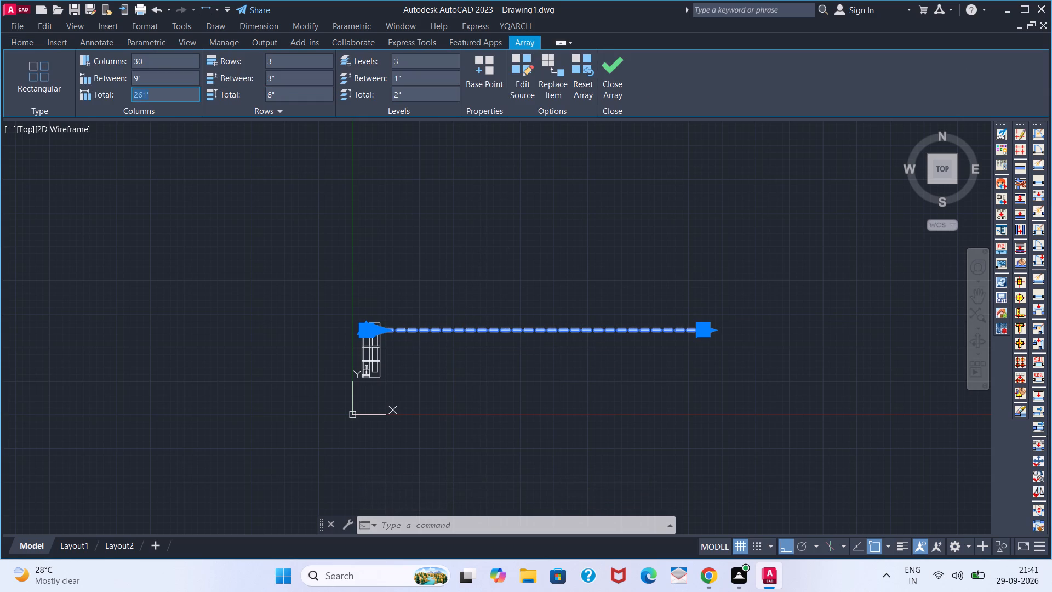
pyautogui.press('4')
pyautogui.press('Return')
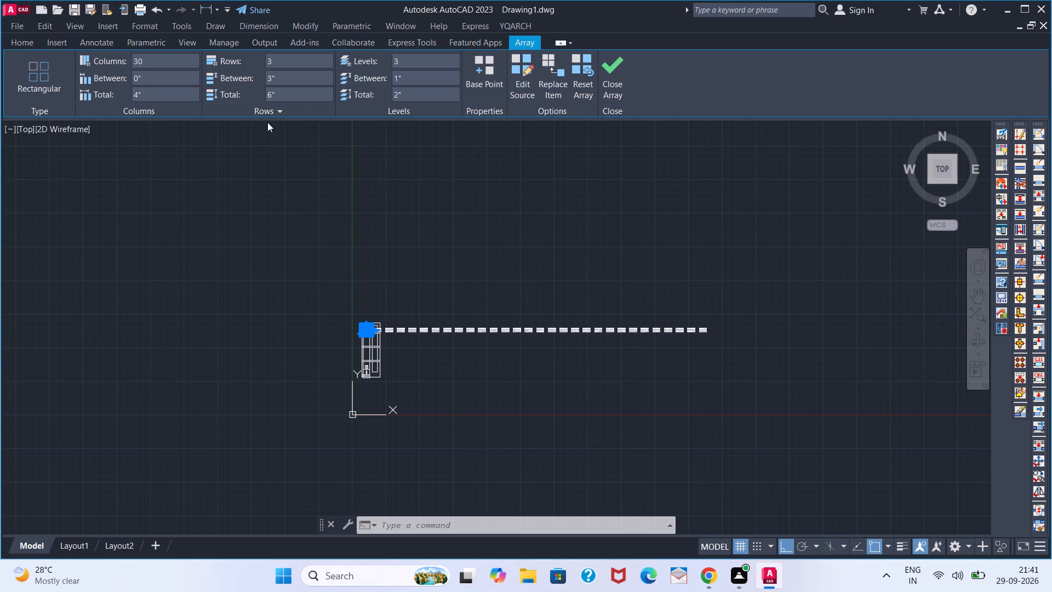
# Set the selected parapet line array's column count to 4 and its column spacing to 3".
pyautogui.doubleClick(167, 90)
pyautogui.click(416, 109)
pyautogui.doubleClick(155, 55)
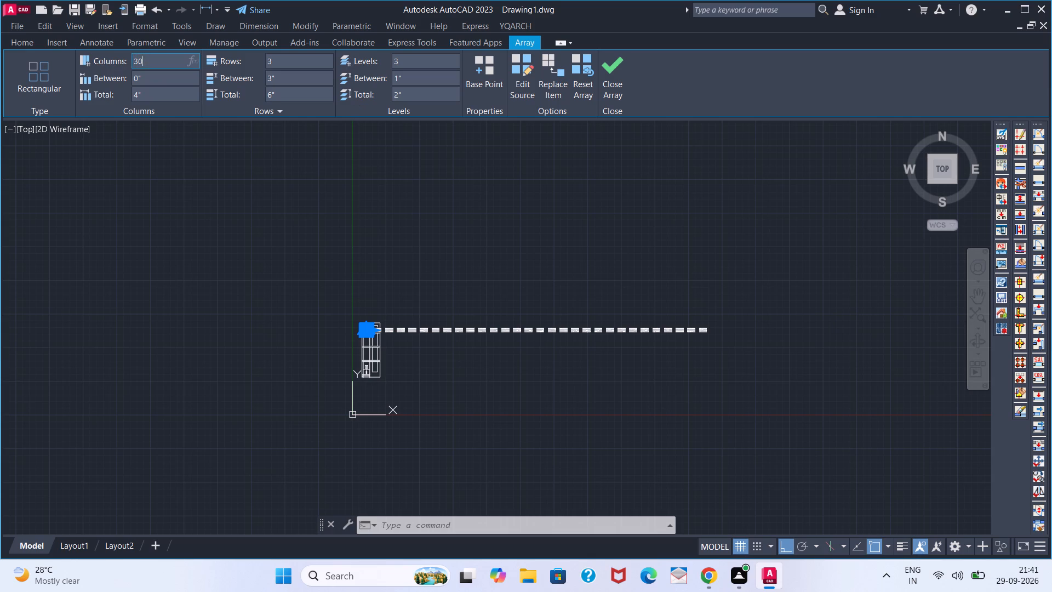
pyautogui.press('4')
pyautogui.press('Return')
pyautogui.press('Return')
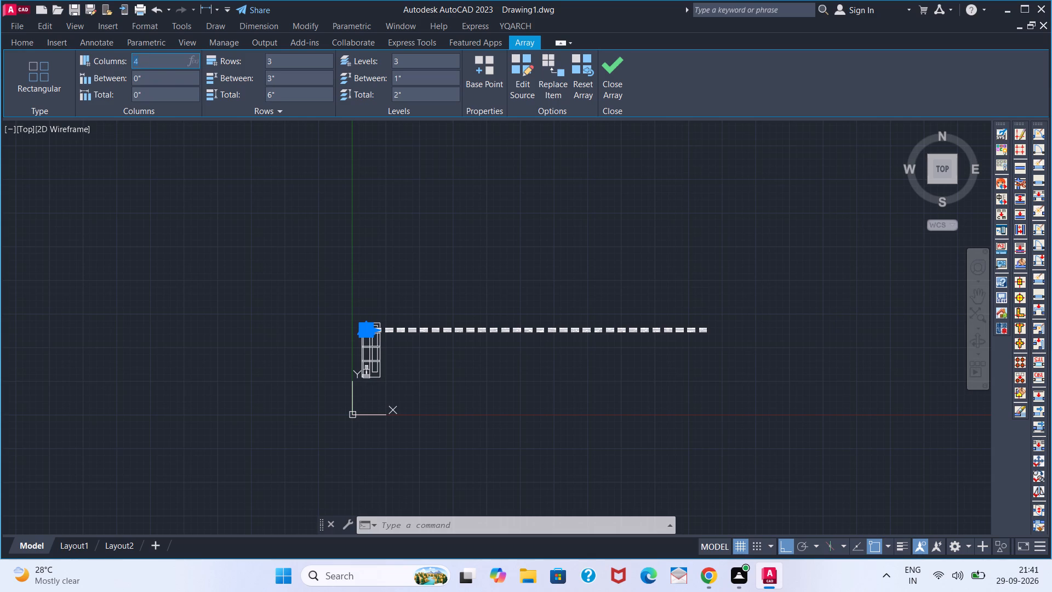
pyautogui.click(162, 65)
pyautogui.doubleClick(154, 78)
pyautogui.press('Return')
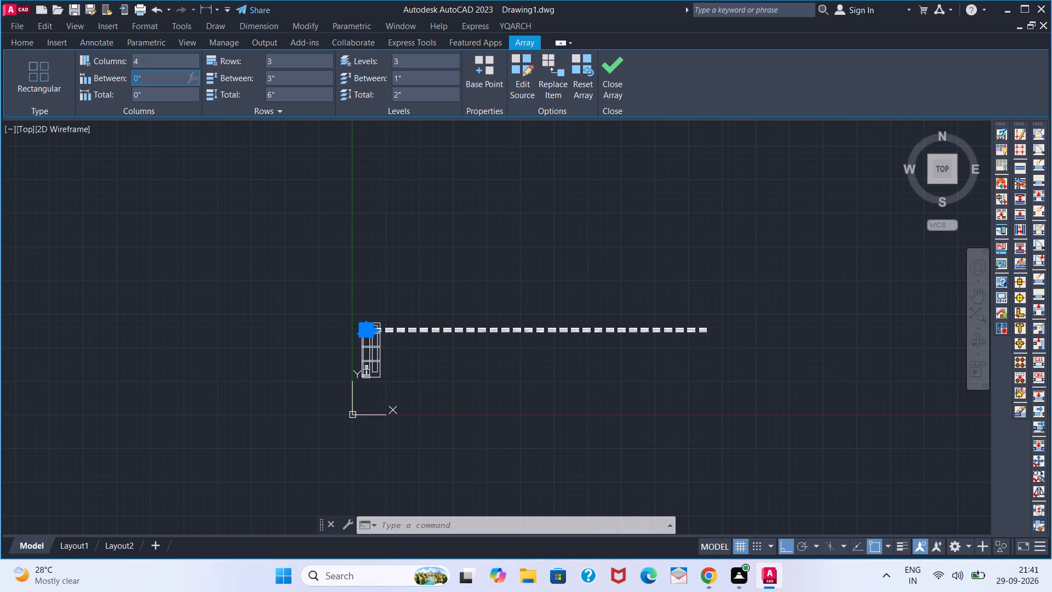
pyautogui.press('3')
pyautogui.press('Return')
# Erase all the stacked line arrays running across the parapet.
pyautogui.click(664, 312)
pyautogui.click(505, 404)
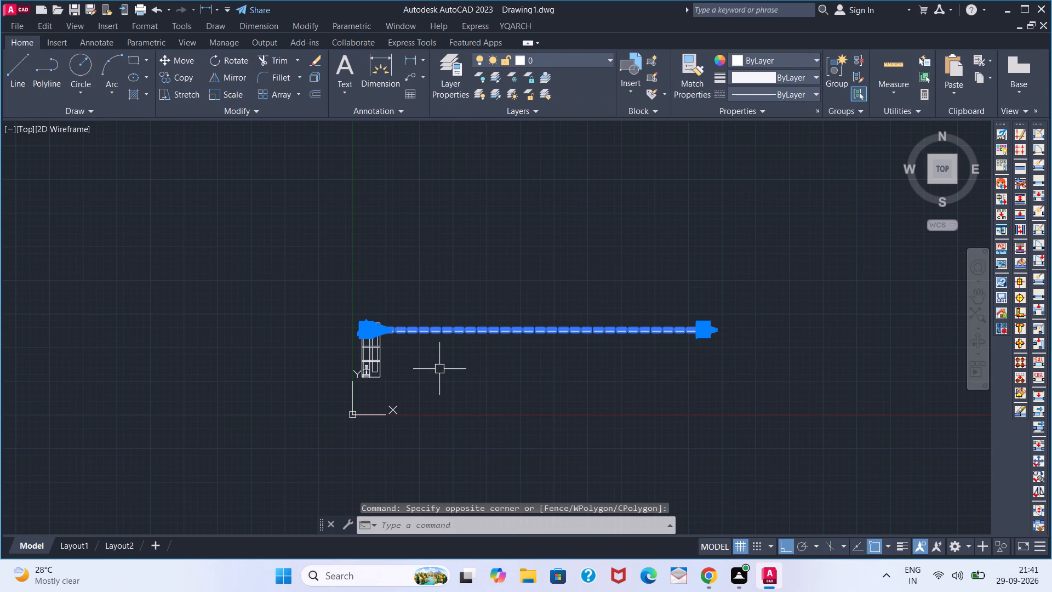
pyautogui.press('Delete')
# Offset the parapet's top line 2" downward.
pyautogui.scroll(8, 368, 334)
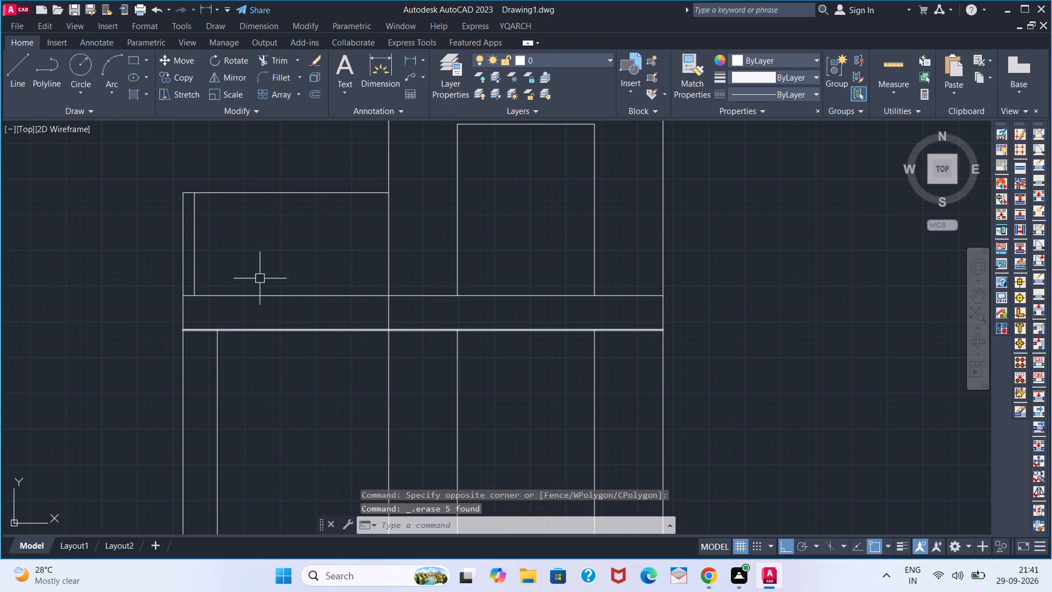
pyautogui.press('o')
pyautogui.press('Return')
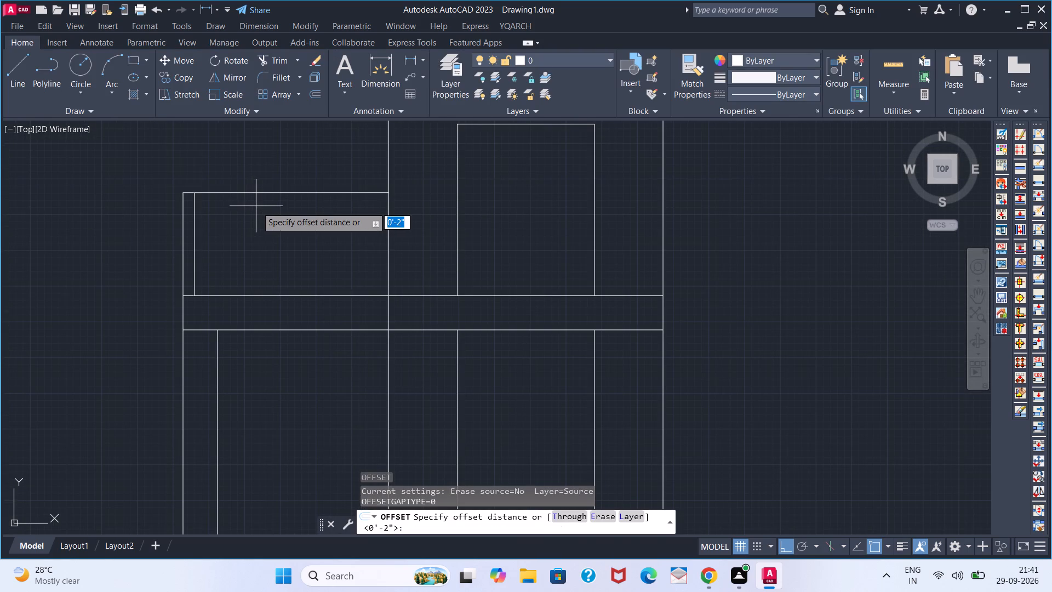
pyautogui.press('2')
pyautogui.press('Return')
pyautogui.click(270, 196)
pyautogui.click(265, 256)
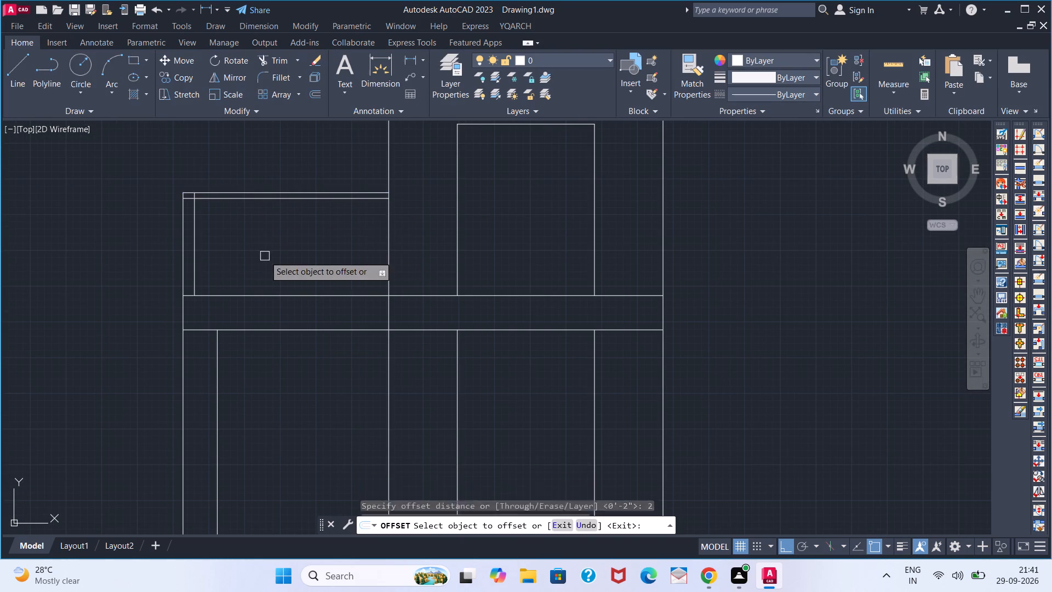
pyautogui.press('space')
# With a 1" offset distance, offset the lowest parapet line downward in succession by 1", 2" and 1" to form the first rails.
pyautogui.press('space')
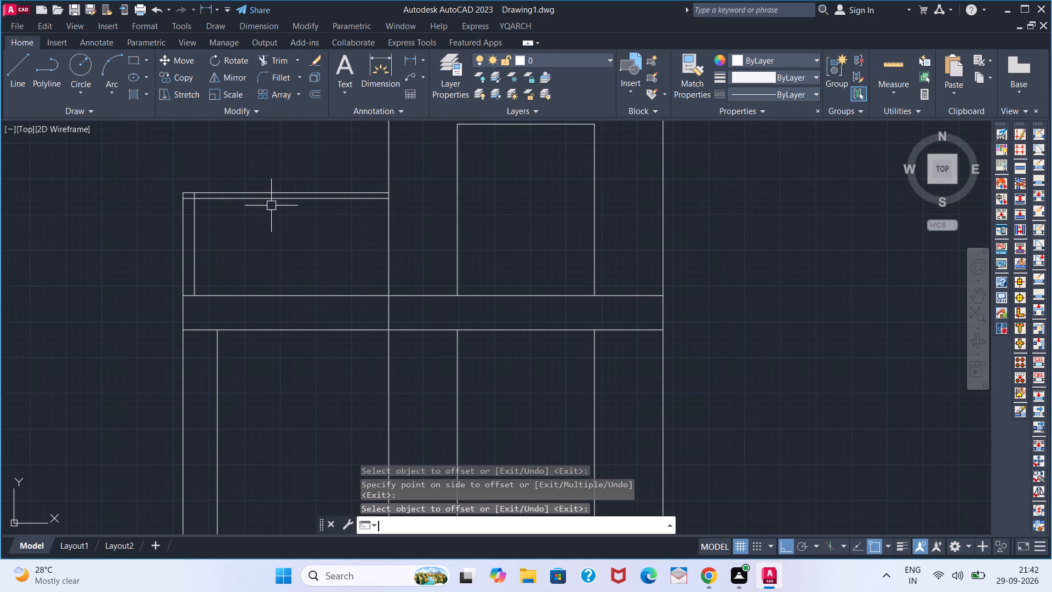
pyautogui.press('1')
pyautogui.press('Return')
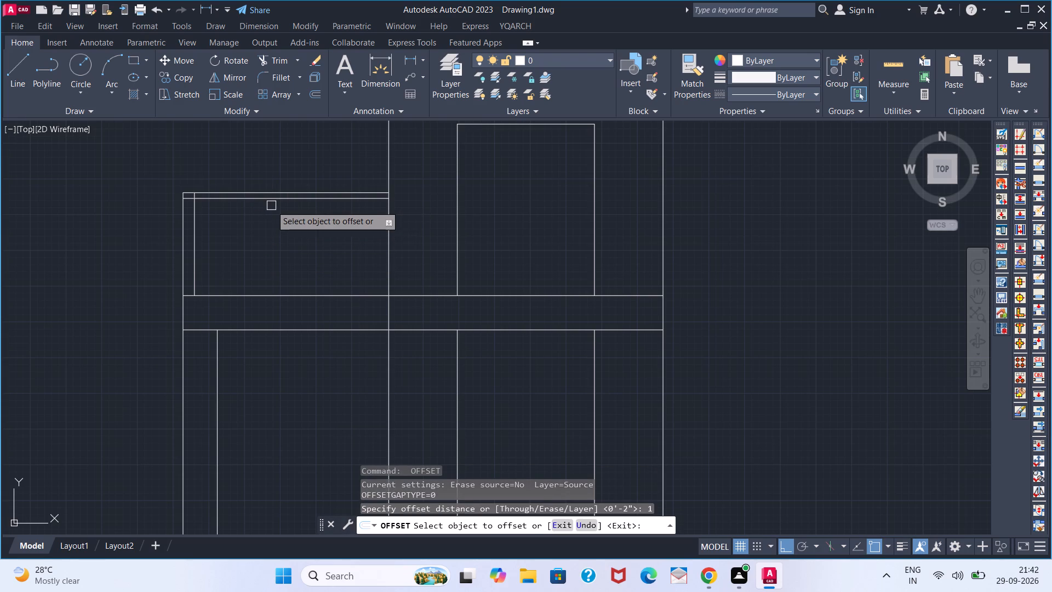
pyautogui.moveTo(271, 201); pyautogui.dragTo(273, 207)
pyautogui.click(273, 240)
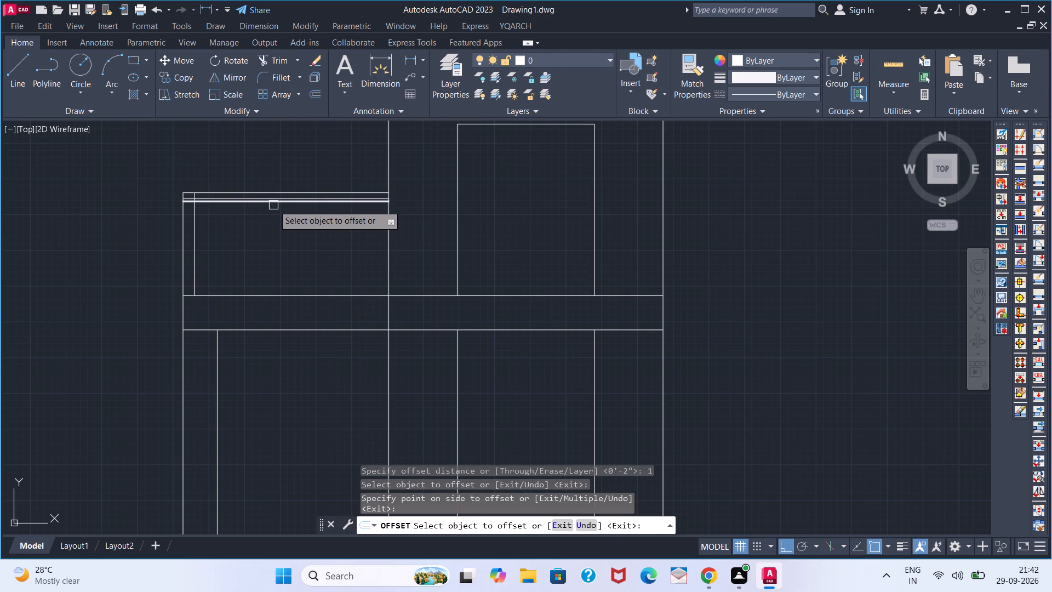
pyautogui.click(273, 205)
pyautogui.press('2')
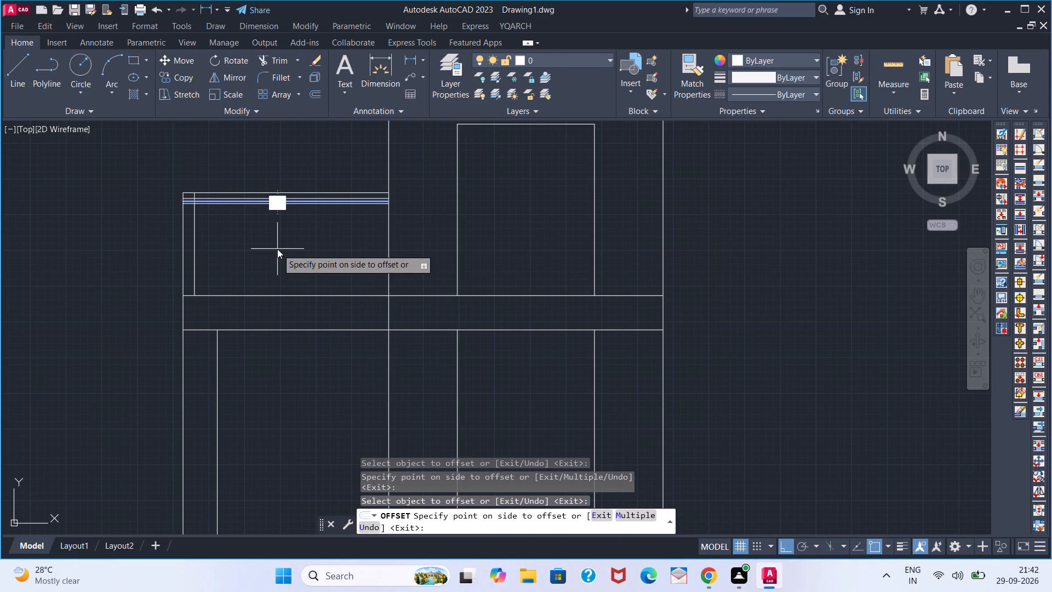
pyautogui.press('Return')
pyautogui.click(282, 208)
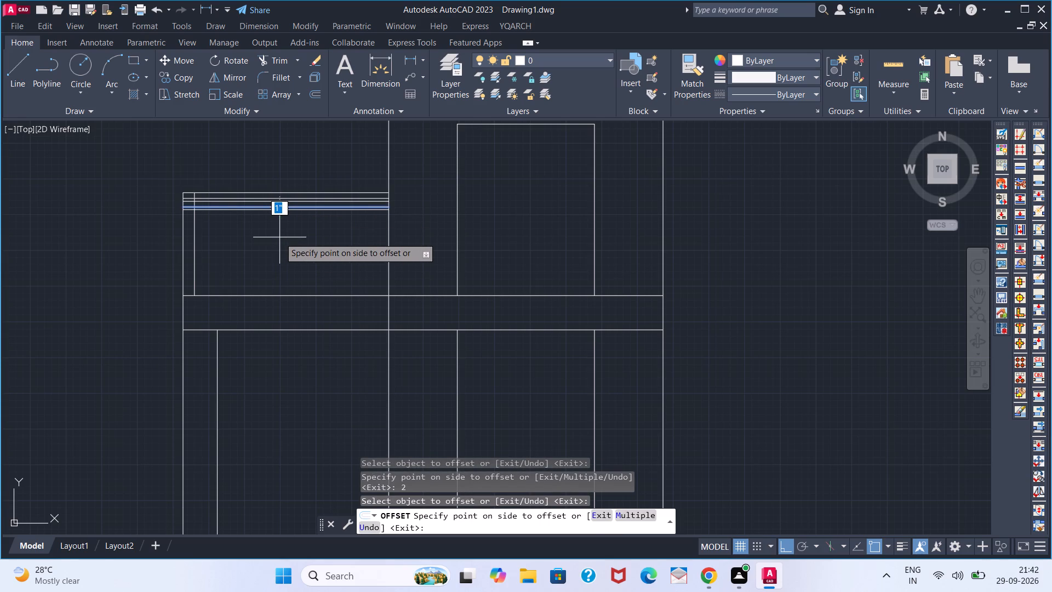
pyautogui.click(279, 237)
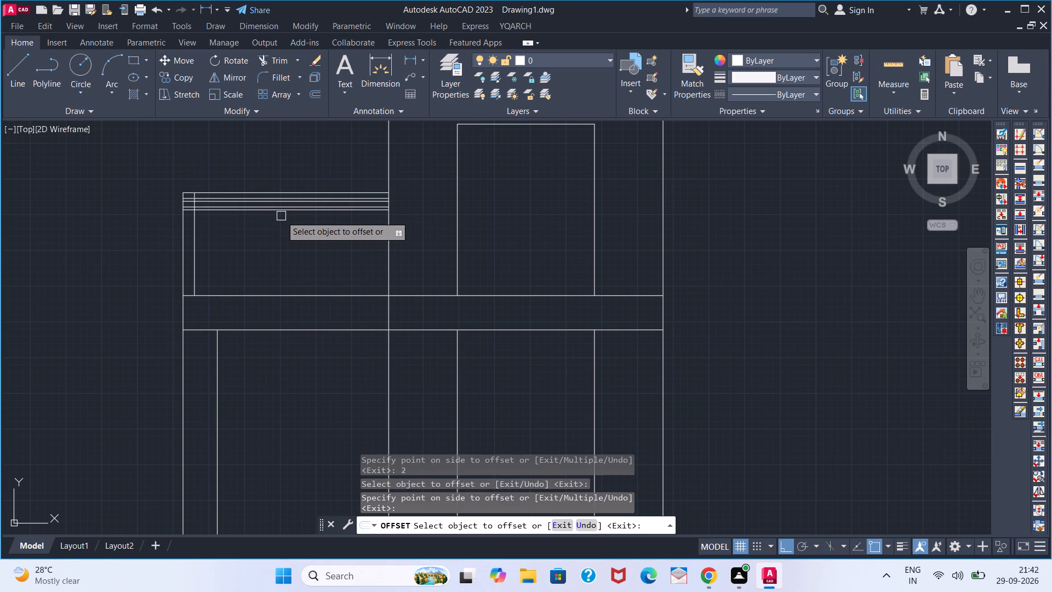
# Add two more parapet rails below the lowest line, offsetting a 2" gap and a 1" rail thickness each time.
pyautogui.scroll(3, 282, 215)
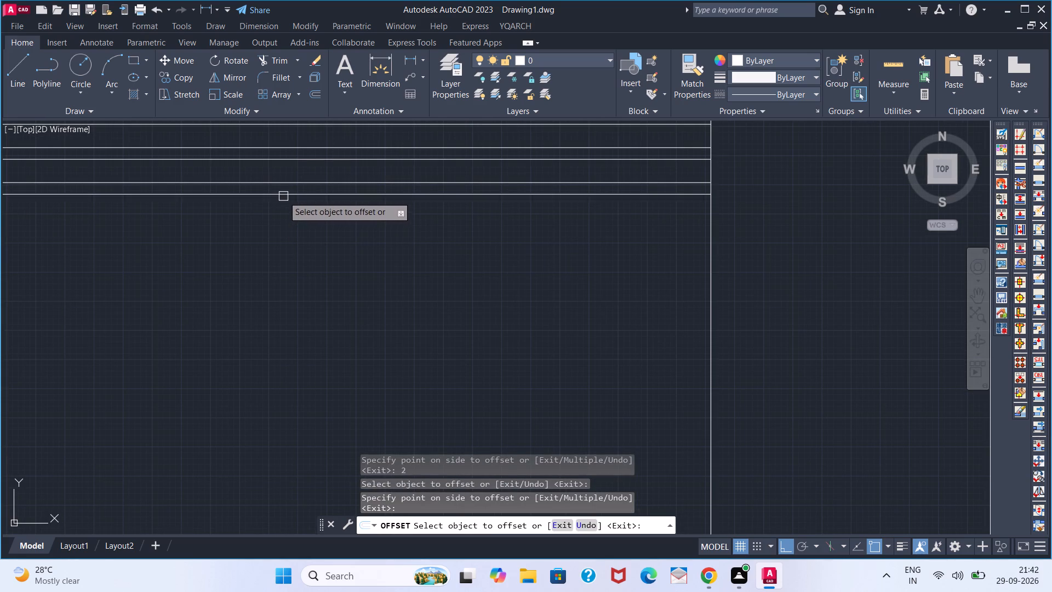
pyautogui.click(283, 196)
pyautogui.press('2')
pyautogui.press('Return')
pyautogui.click(311, 218)
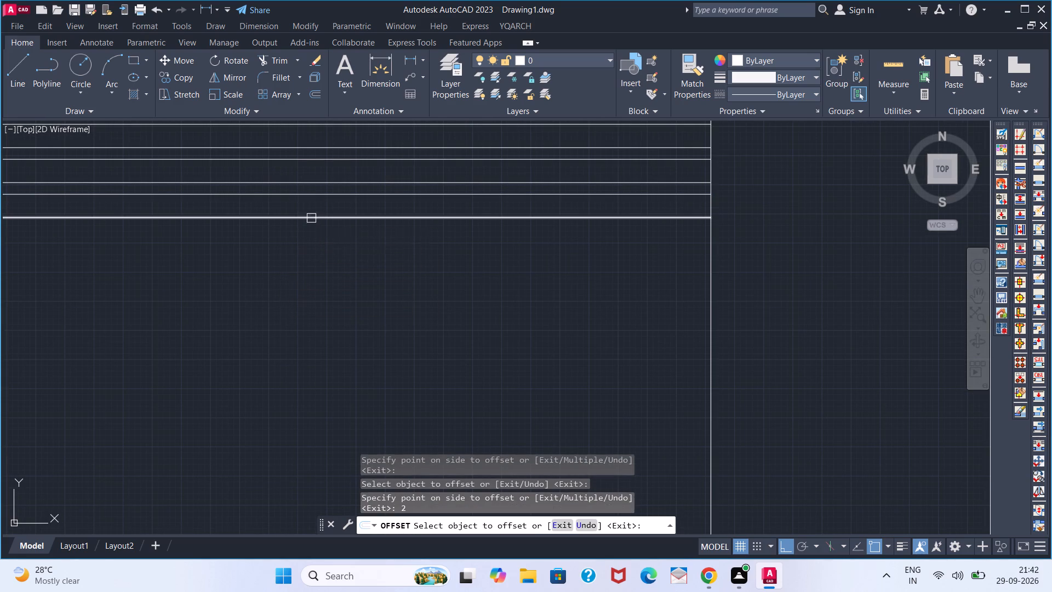
pyautogui.click(310, 287)
pyautogui.click(314, 232)
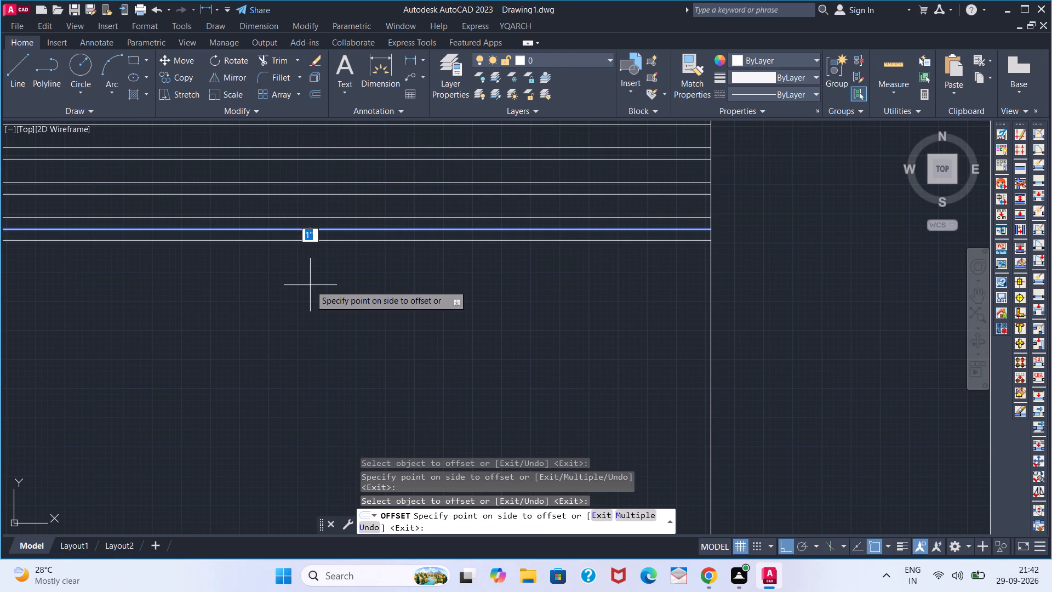
pyautogui.press('2')
pyautogui.press('Return')
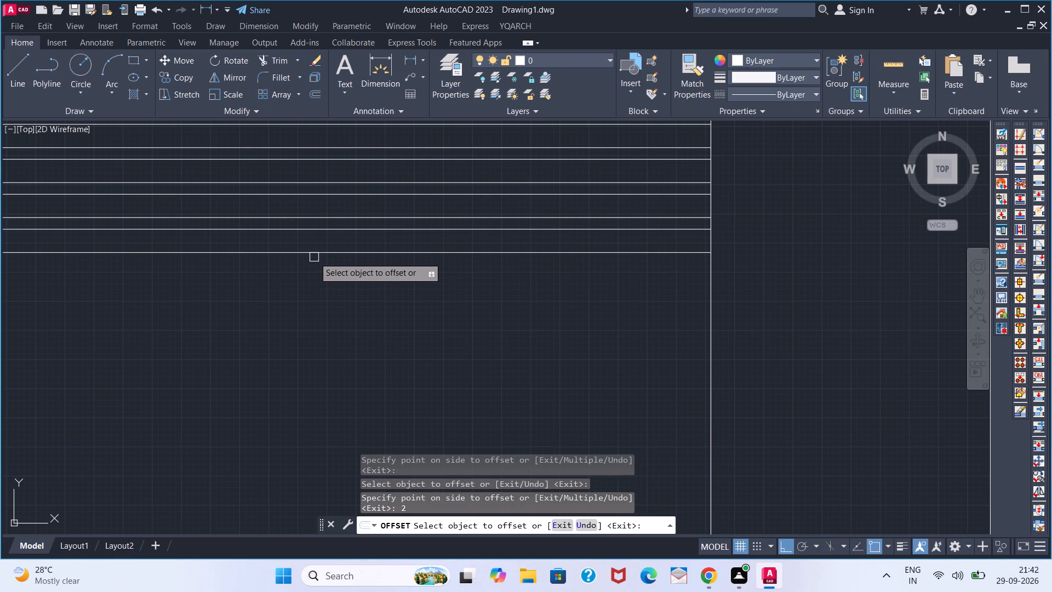
pyautogui.click(314, 254)
pyautogui.click(310, 302)
# Continue the parapet rails downward with two more pairs of offsets, each a 2" gap followed by a 1" thickness.
pyautogui.click(313, 265)
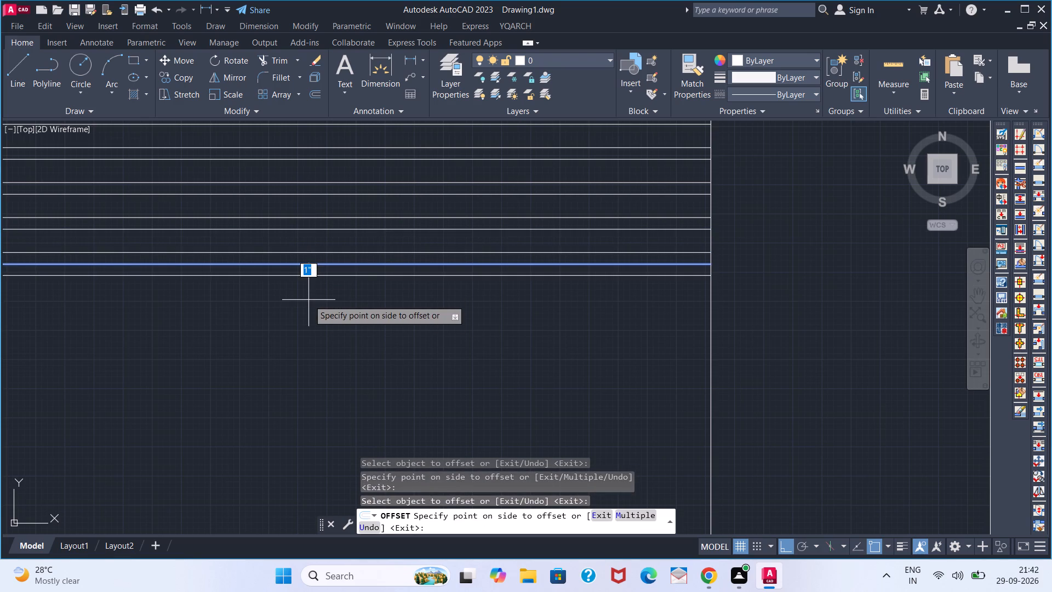
pyautogui.press('2')
pyautogui.press('Return')
pyautogui.click(311, 284)
pyautogui.click(305, 357)
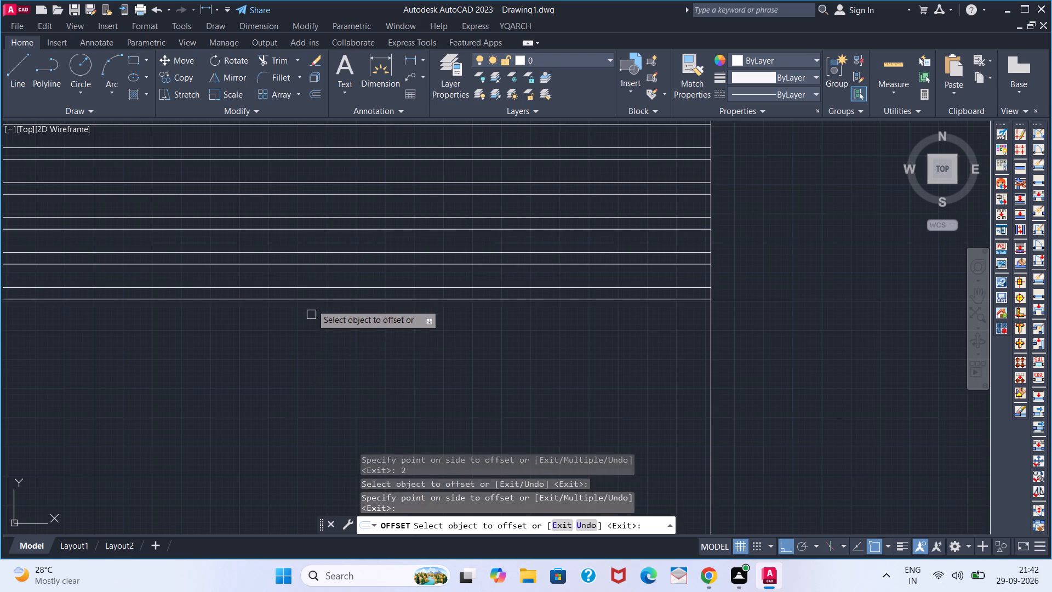
pyautogui.click(313, 295)
pyautogui.press('2')
pyautogui.press('Return')
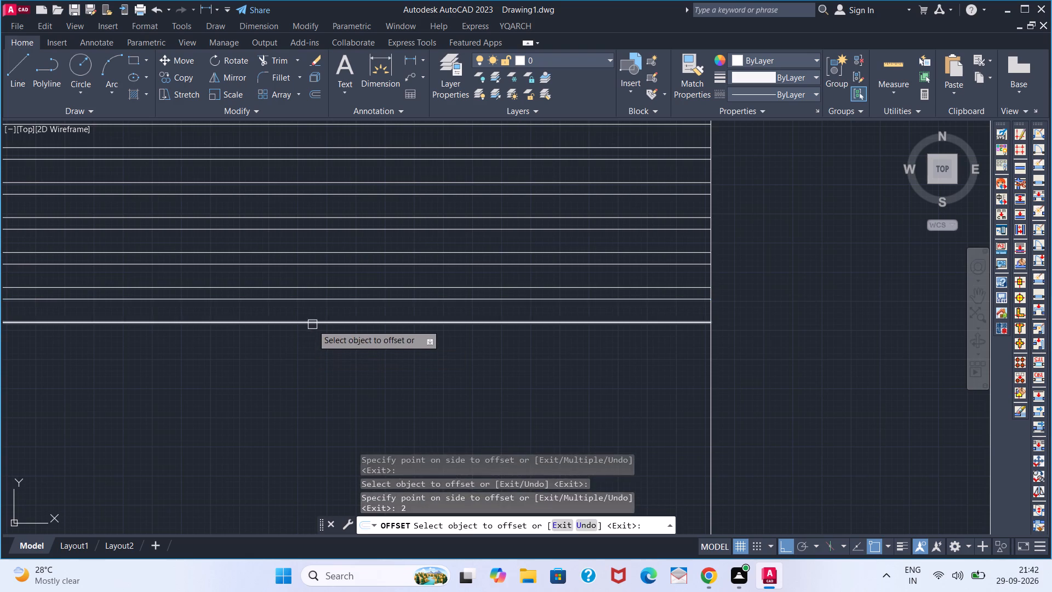
pyautogui.click(312, 325)
pyautogui.click(312, 377)
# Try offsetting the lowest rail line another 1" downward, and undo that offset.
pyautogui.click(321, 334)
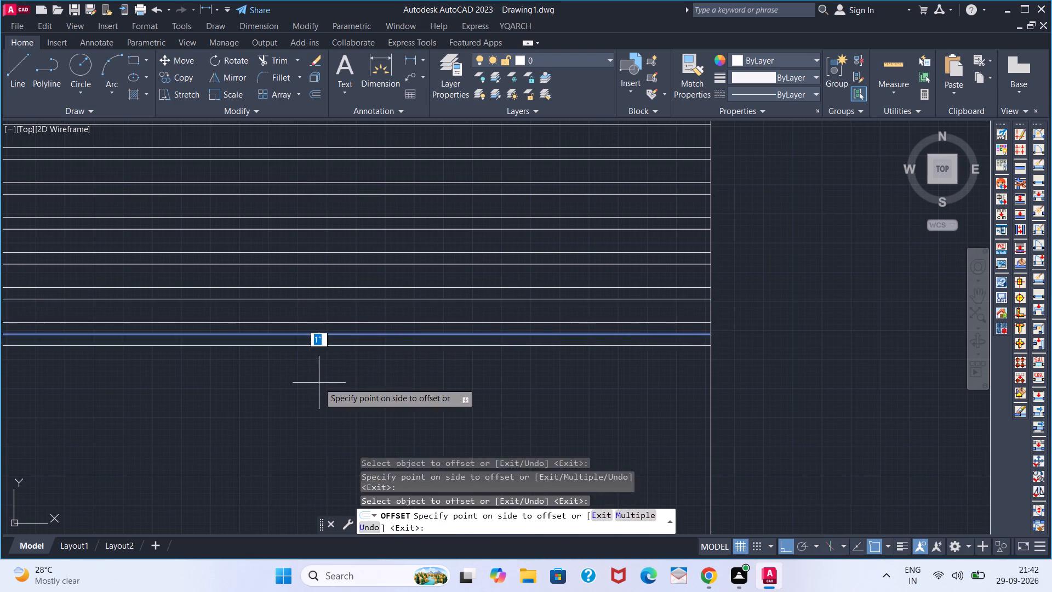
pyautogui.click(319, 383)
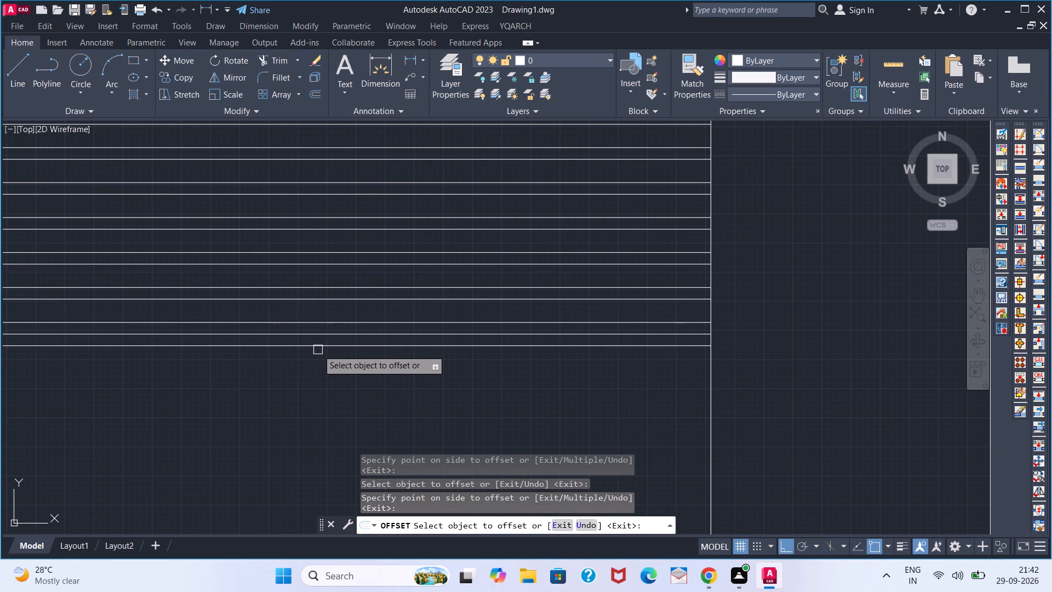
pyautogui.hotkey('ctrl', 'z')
# Offset two further parapet rails below the lowest line, each with a 2" gap and a 1" thickness.
pyautogui.click(318, 339)
pyautogui.press('2')
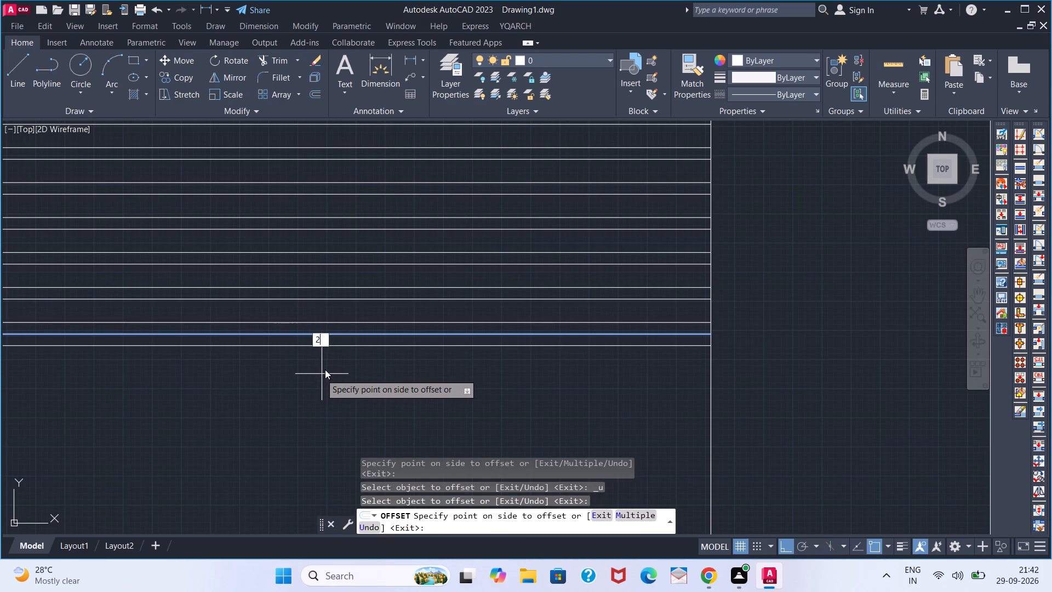
pyautogui.press('Return')
pyautogui.click(324, 354)
pyautogui.click(321, 401)
pyautogui.click(323, 369)
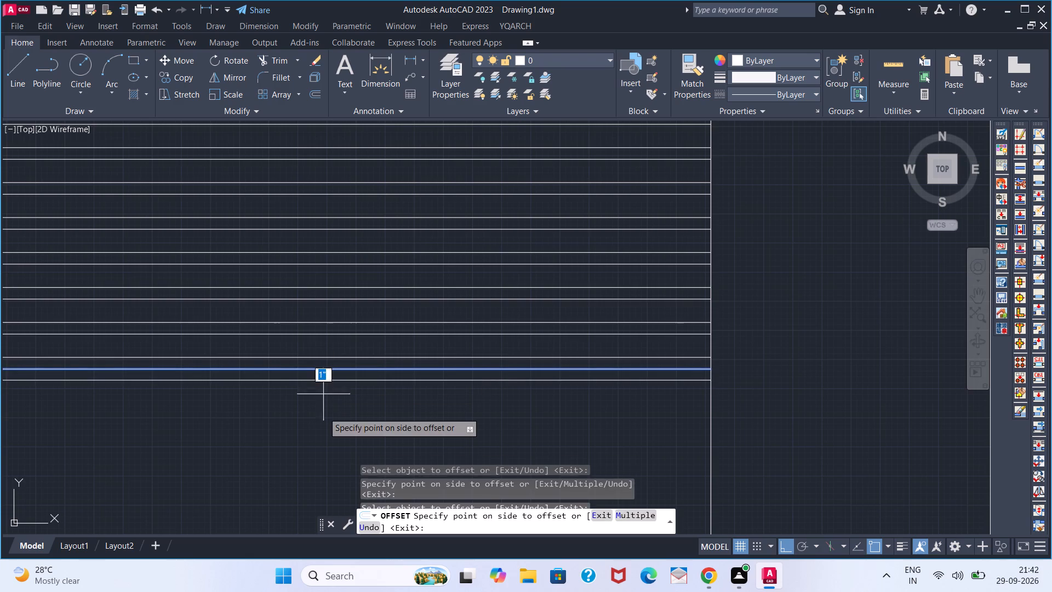
pyautogui.press('2')
pyautogui.press('Return')
pyautogui.click(329, 389)
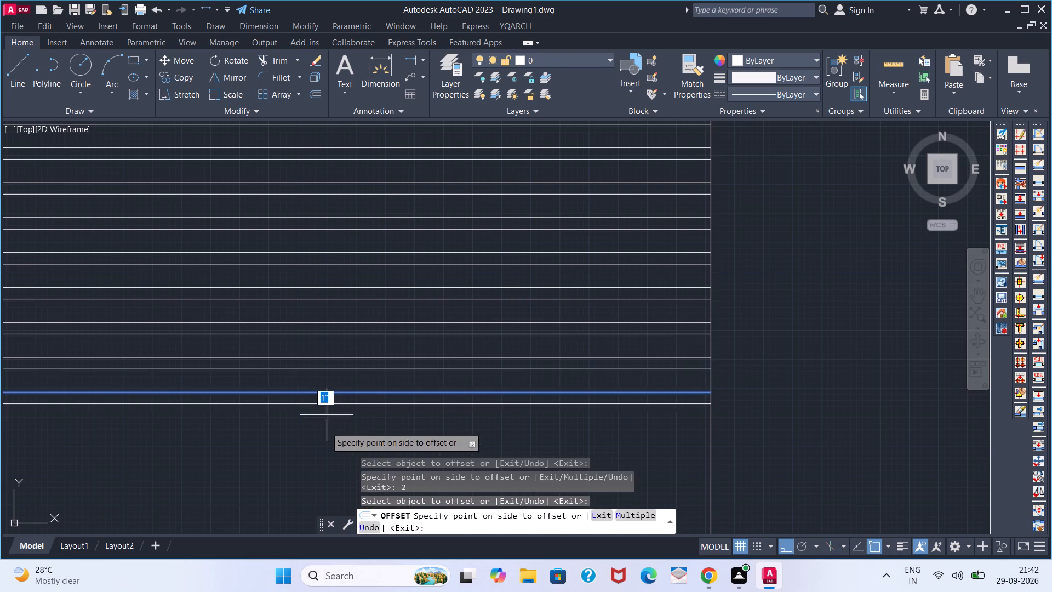
pyautogui.click(324, 437)
# Extend the rails toward the parapet base with two more pairs of offsets, 2" for the gap and 1" for the thickness.
pyautogui.click(330, 403)
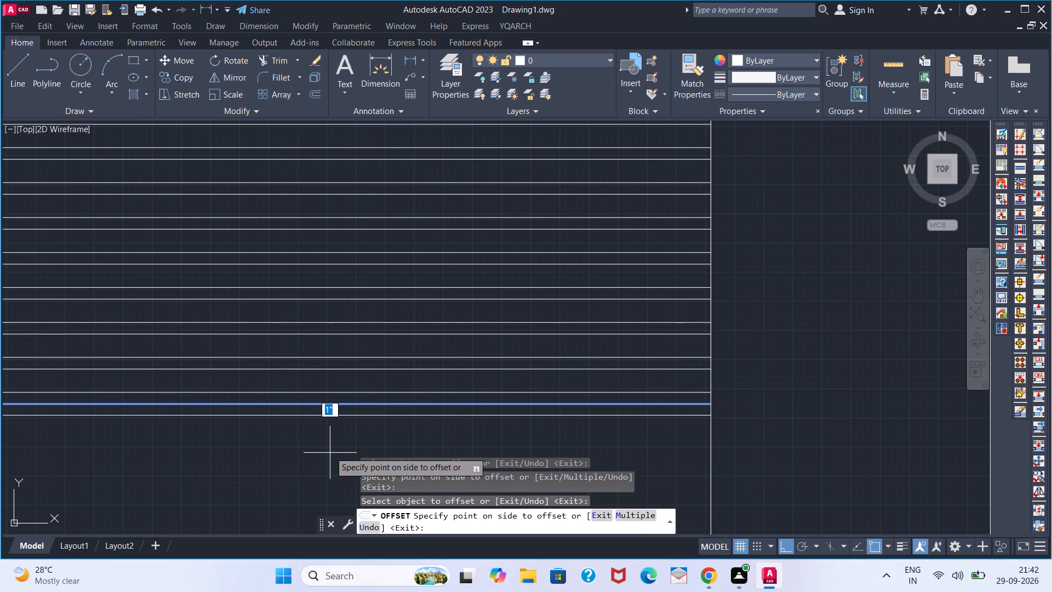
pyautogui.press('2')
pyautogui.press('Return')
pyautogui.scroll(-2, 331, 448)
pyautogui.moveTo(333, 401); pyautogui.dragTo(338, 366, button='middle')
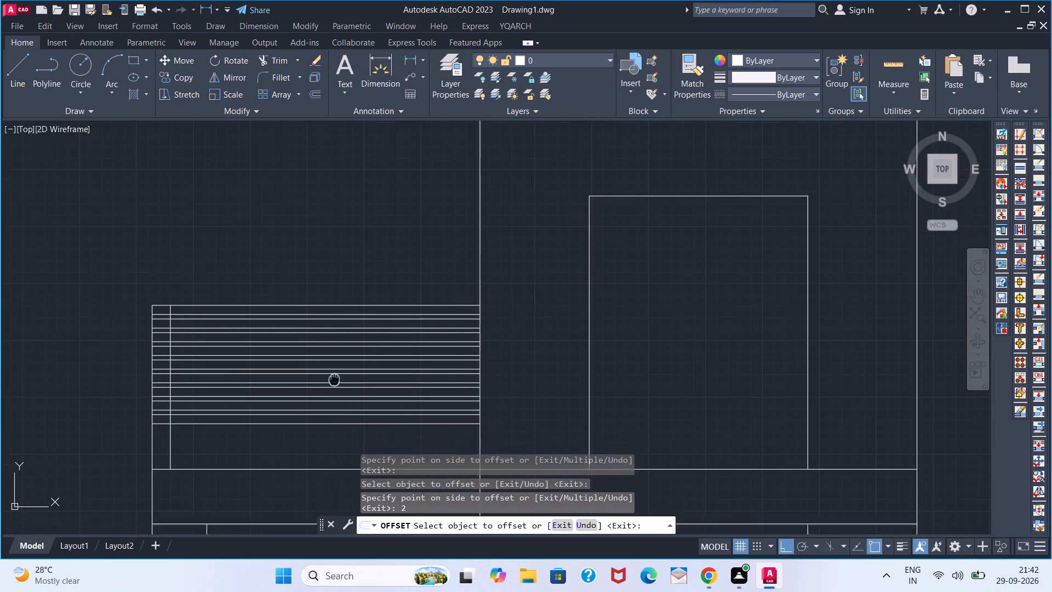
pyautogui.moveTo(338, 366); pyautogui.dragTo(341, 346, button='middle')
pyautogui.click(315, 386)
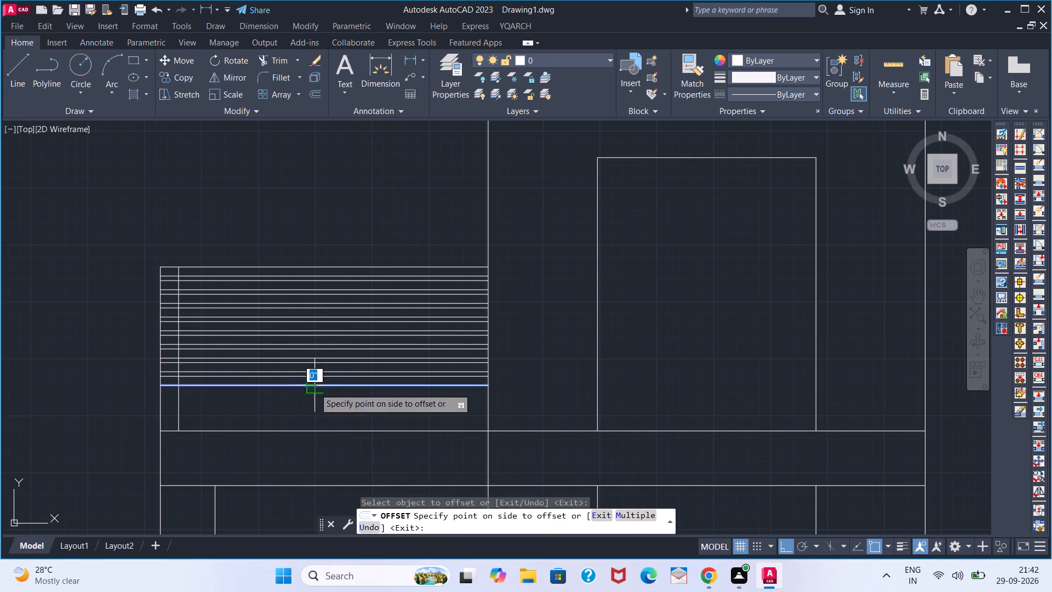
pyautogui.click(315, 434)
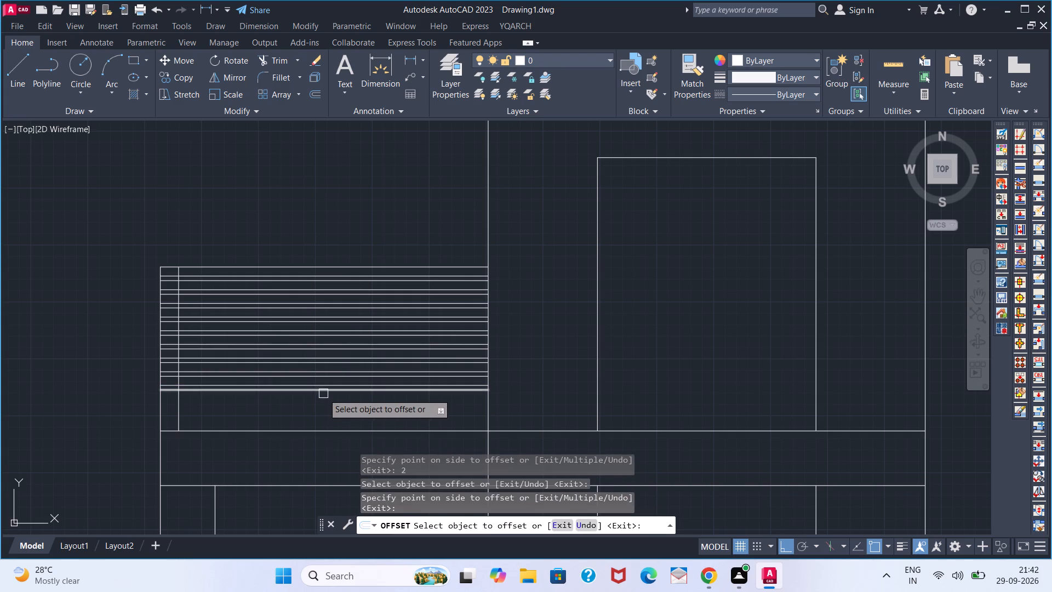
pyautogui.click(323, 394)
pyautogui.press('2')
pyautogui.press('Return')
pyautogui.click(332, 402)
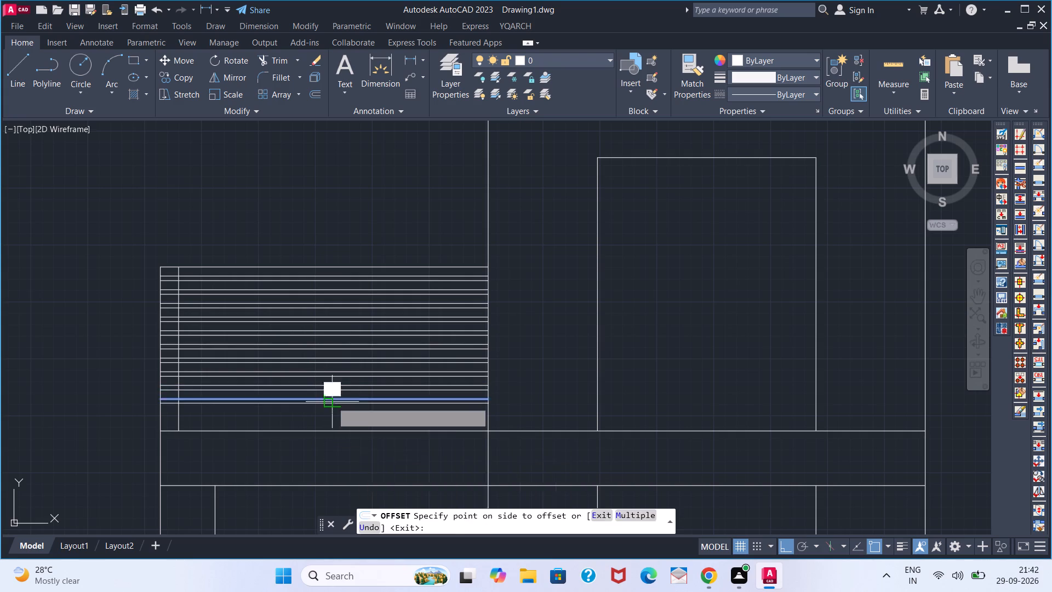
pyautogui.click(332, 421)
# Offset the lowest parapet rail line 2" downward toward the base.
pyautogui.click(334, 402)
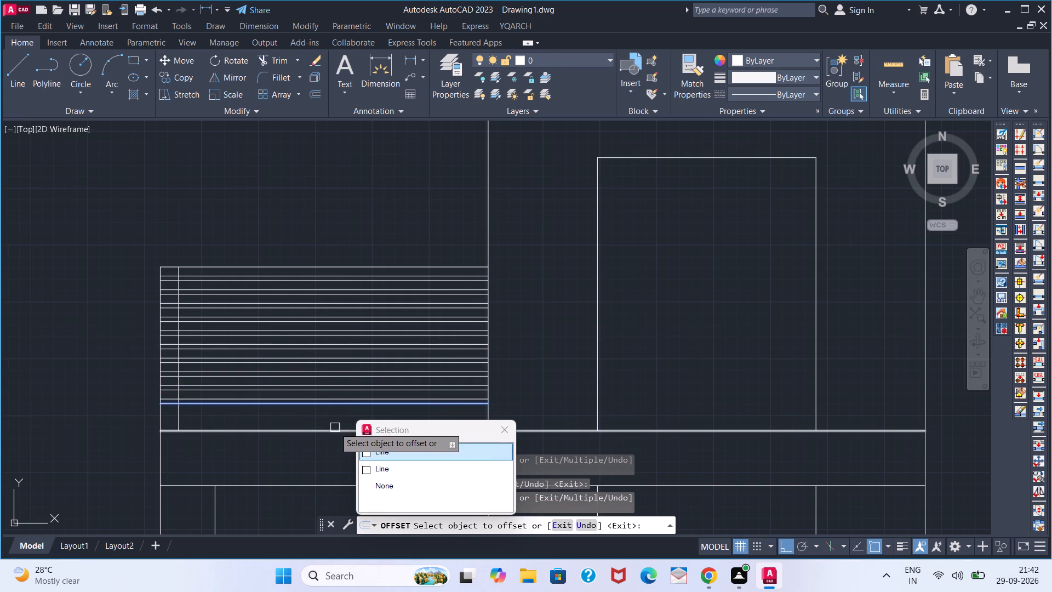
pyautogui.press('space')
pyautogui.press('2')
pyautogui.press('Return')
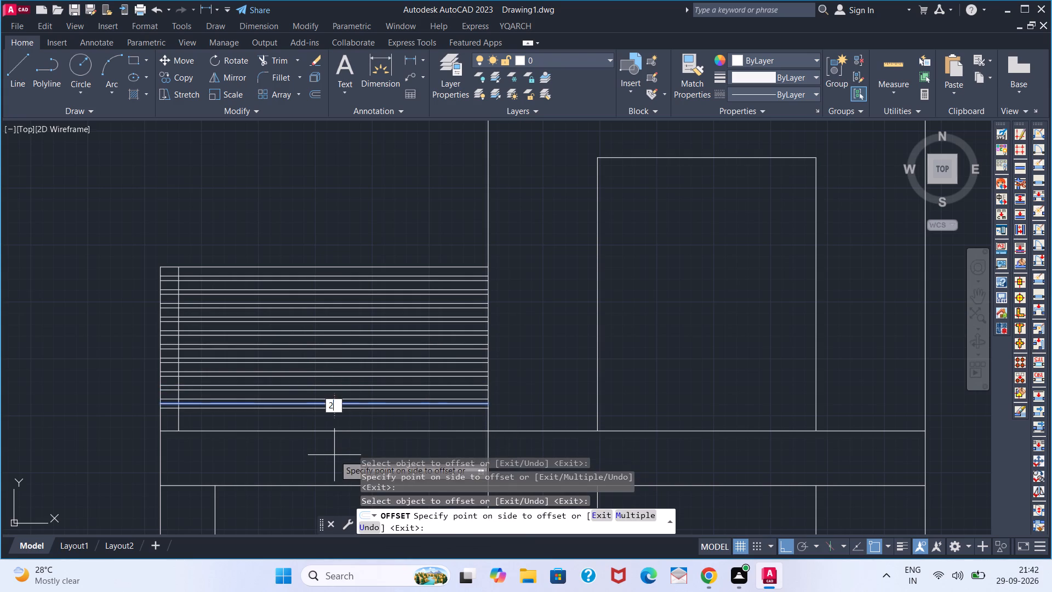
# Offset the lowest parapet rail line 1" downward for the thickness, and offset the new line another 2" toward the base.
pyautogui.moveTo(341, 413); pyautogui.dragTo(342, 421)
pyautogui.click(342, 431)
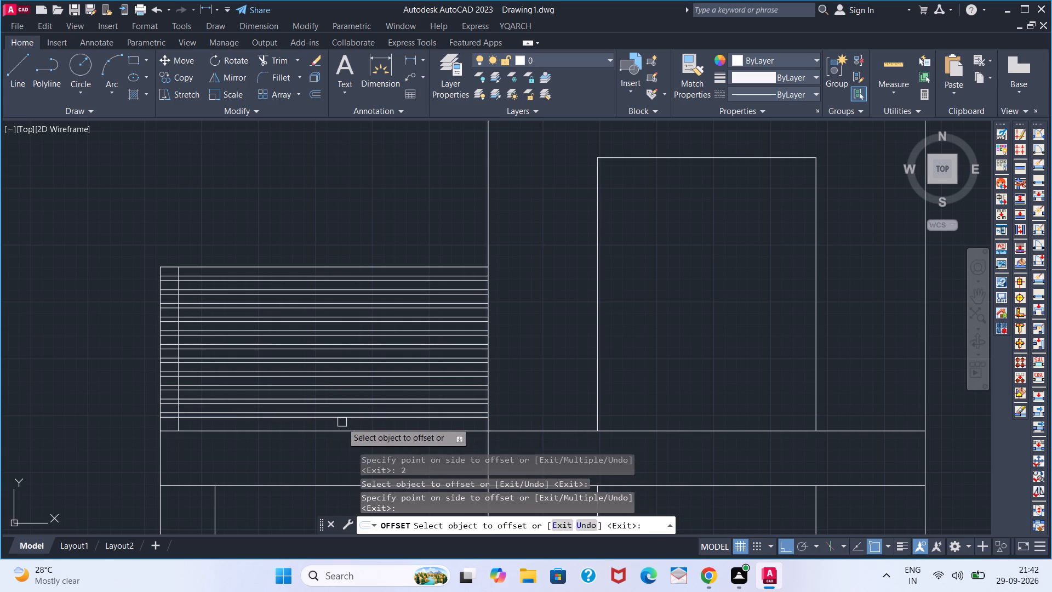
pyautogui.scroll(2, 342, 421)
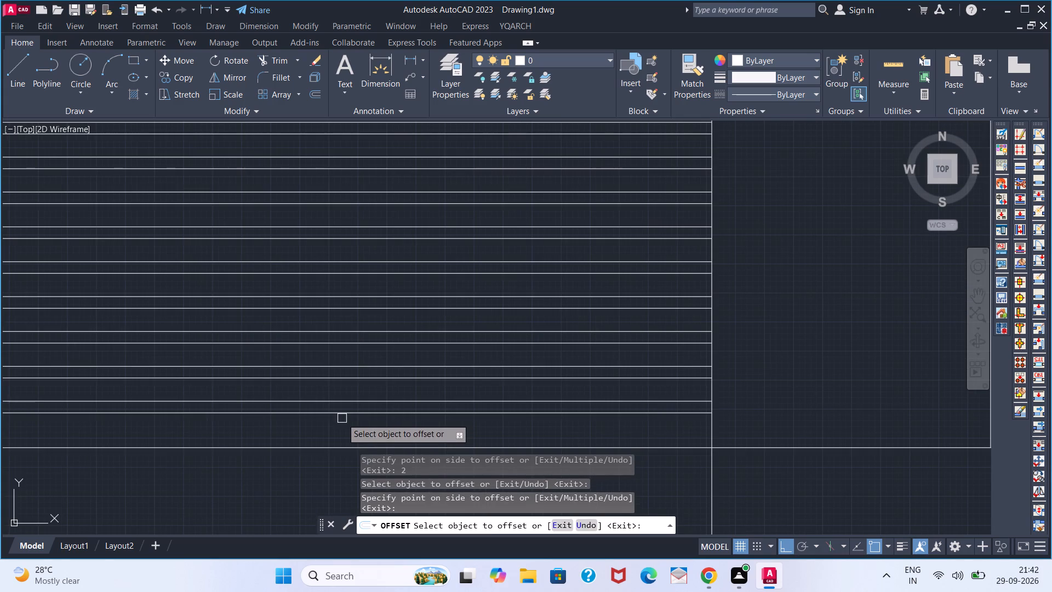
pyautogui.click(342, 415)
pyautogui.press('2')
pyautogui.press('Return')
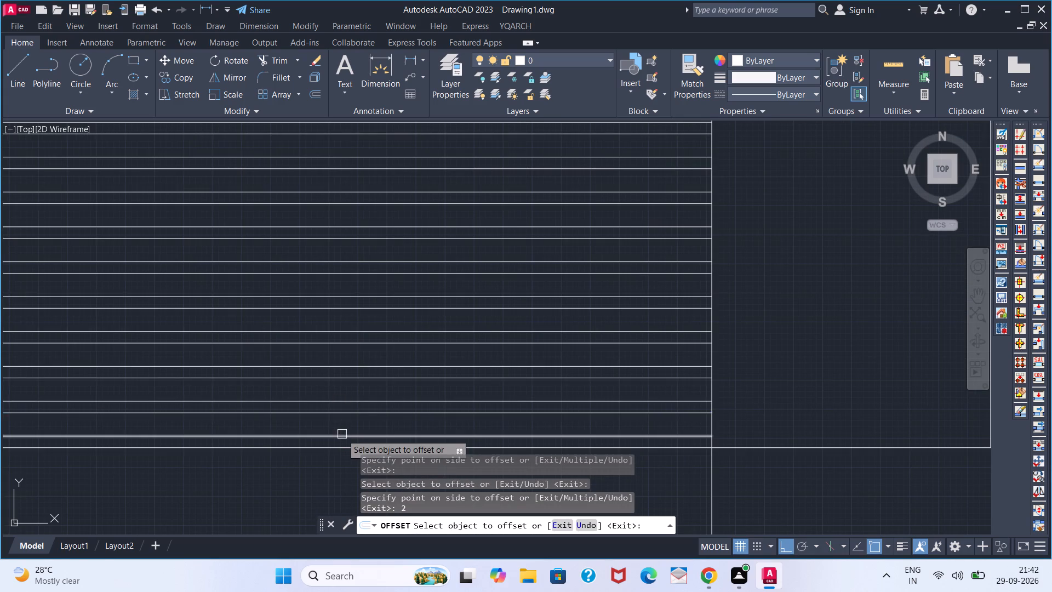
pyautogui.scroll(-2, 329, 435)
pyautogui.press('space')
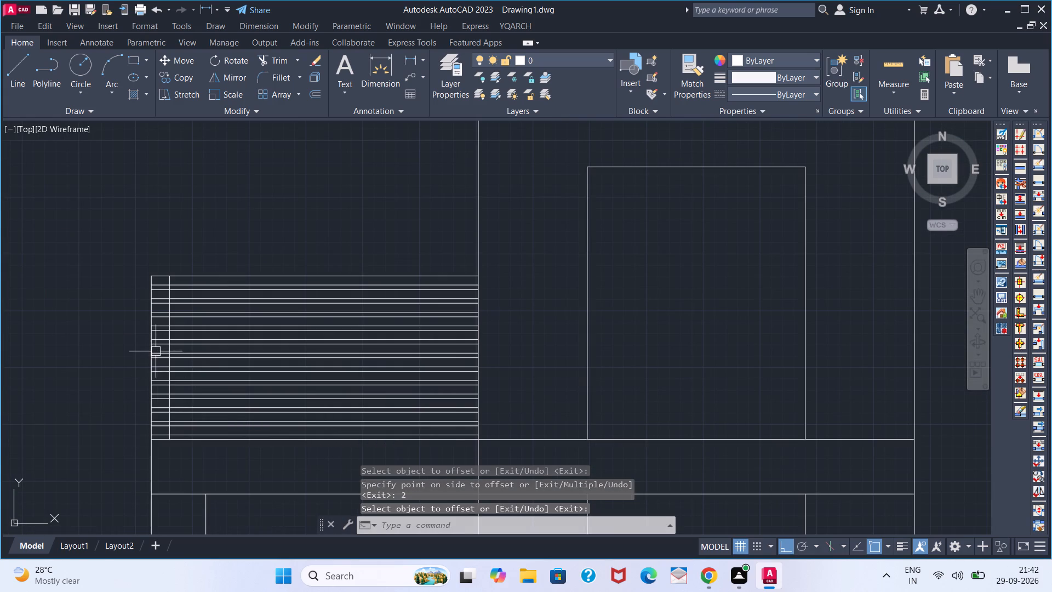
# Trim all the horizontal rail lines out of the narrow vertical post at the parapet's outer edge.
pyautogui.write('TR')
pyautogui.press('space')
pyautogui.scroll(3, 158, 435)
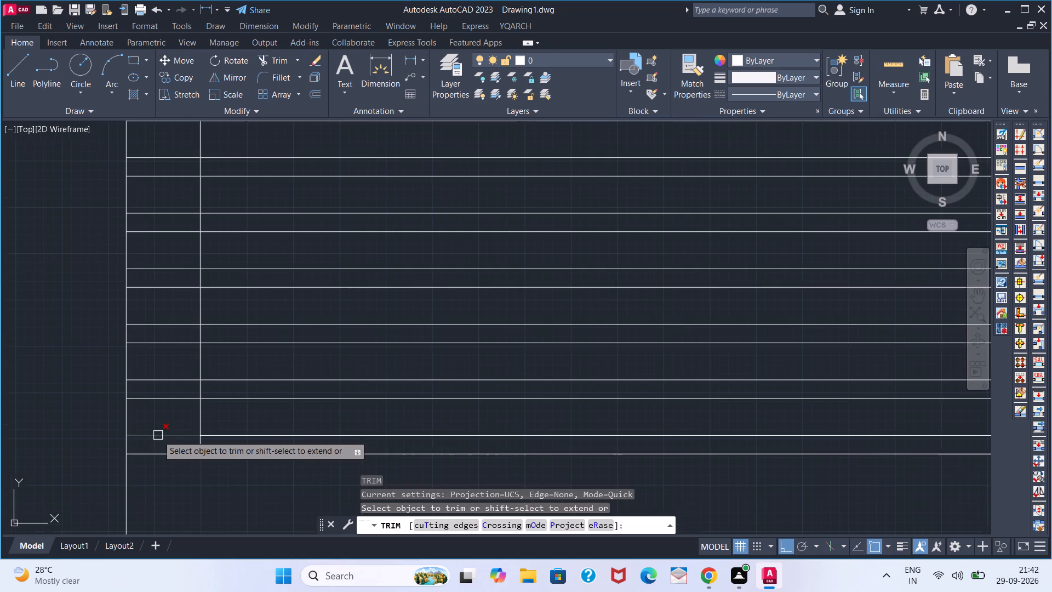
pyautogui.click(165, 440)
pyautogui.moveTo(168, 437); pyautogui.dragTo(169, 302)
pyautogui.scroll(-3, 169, 302)
pyautogui.moveTo(169, 302); pyautogui.dragTo(169, 267)
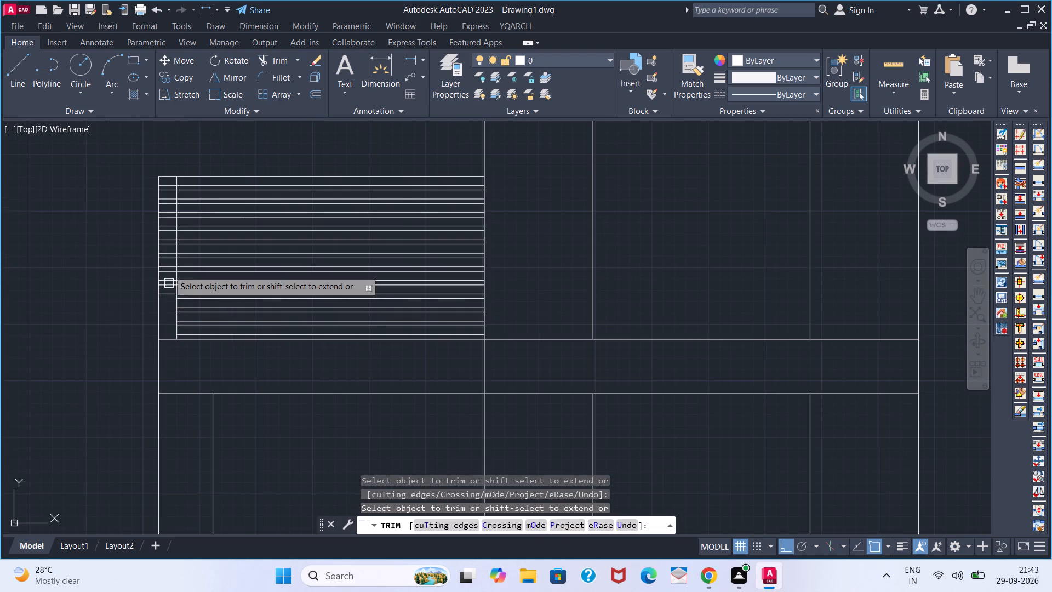
pyautogui.moveTo(169, 267); pyautogui.dragTo(170, 223)
pyautogui.moveTo(168, 188); pyautogui.dragTo(175, 234)
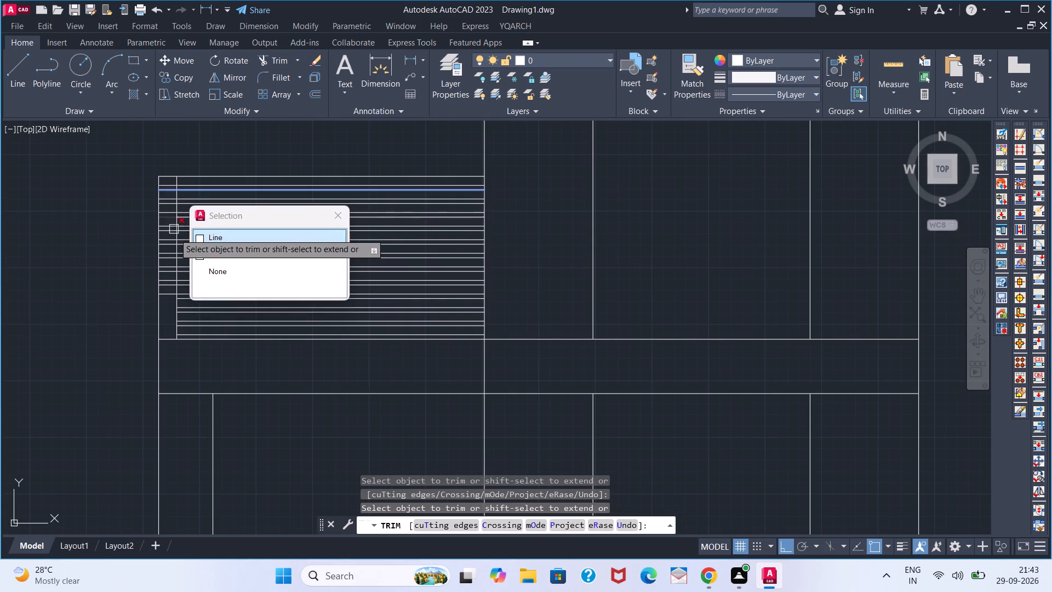
pyautogui.press('space')
pyautogui.click(169, 185)
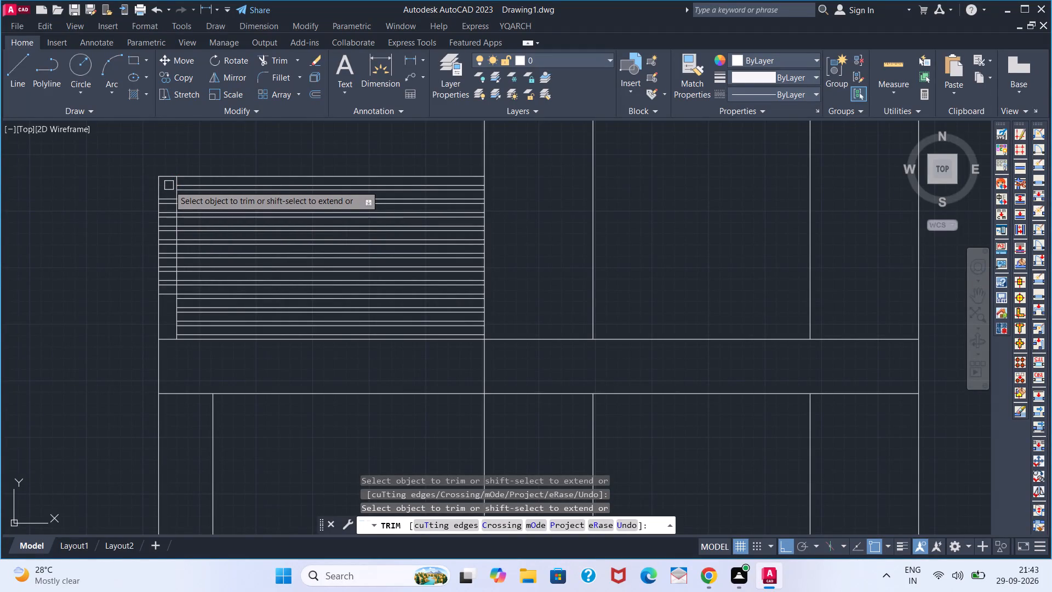
pyautogui.moveTo(169, 185); pyautogui.dragTo(169, 237)
pyautogui.click(166, 193)
pyautogui.moveTo(166, 193); pyautogui.dragTo(167, 306)
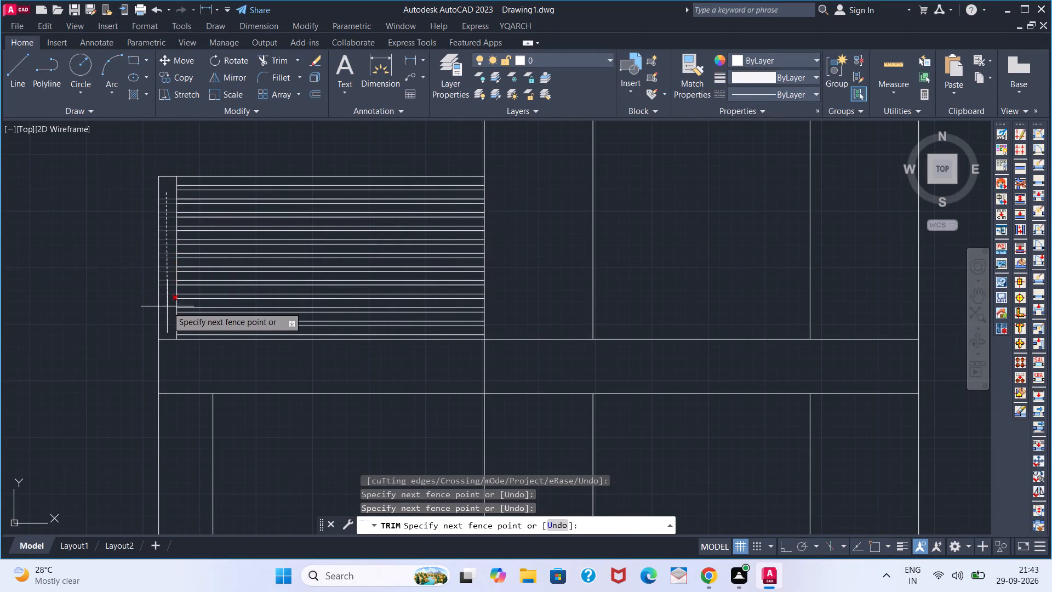
pyautogui.click(167, 306)
pyautogui.press('space')
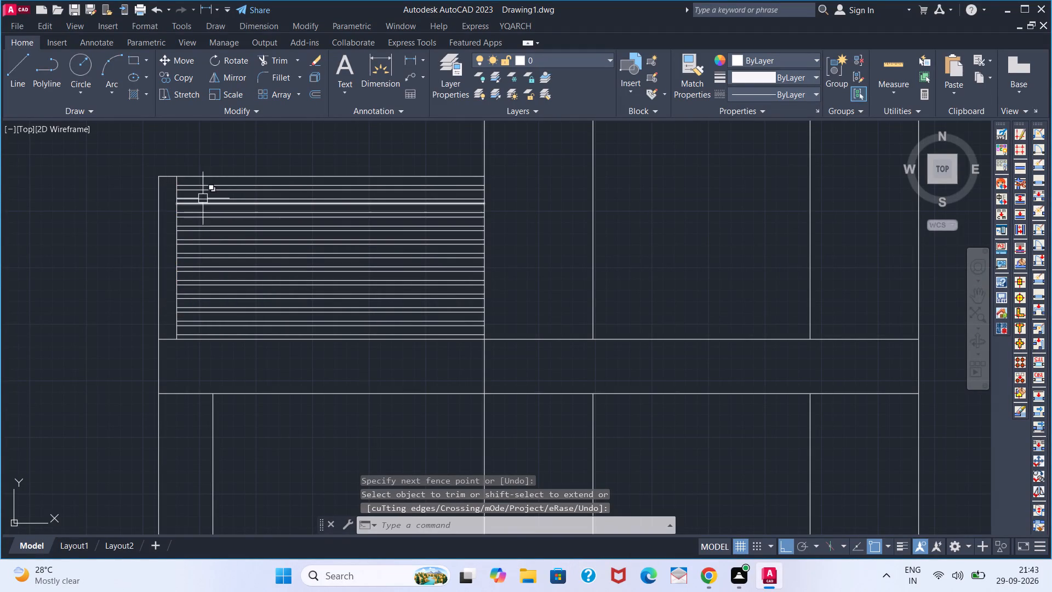
# Delete the two uppermost rail lines directly below the parapet's top edge.
pyautogui.scroll(2, 205, 188)
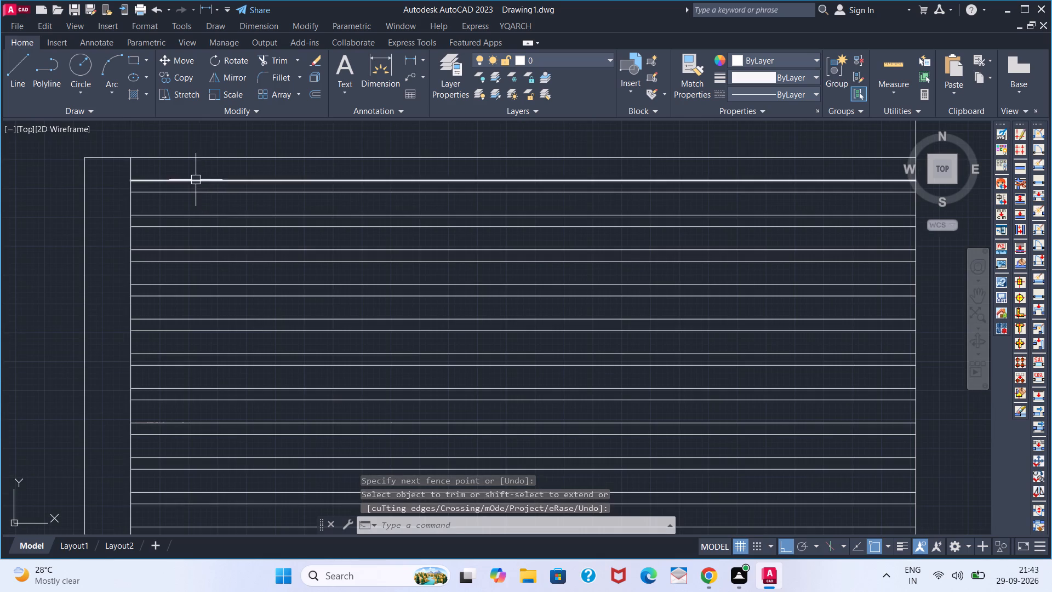
pyautogui.moveTo(196, 173); pyautogui.dragTo(190, 190)
pyautogui.click(181, 200)
pyautogui.press('Delete')
pyautogui.scroll(-2, 181, 206)
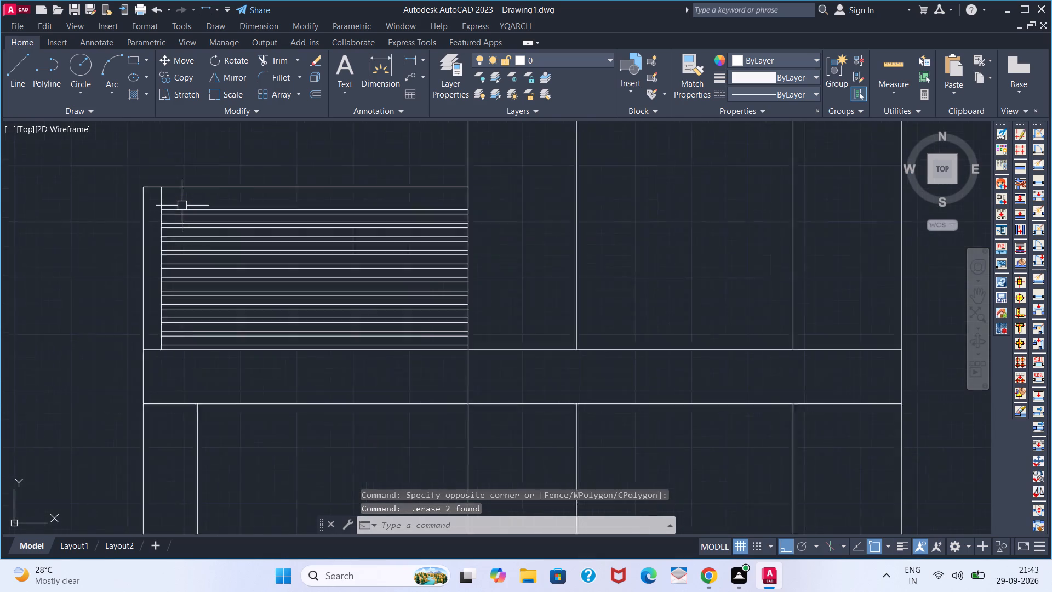
# Examine the whole front elevation, from the rooftop parapet down to the double door, entrance steps and window openings.
pyautogui.scroll(-1, 182, 206)
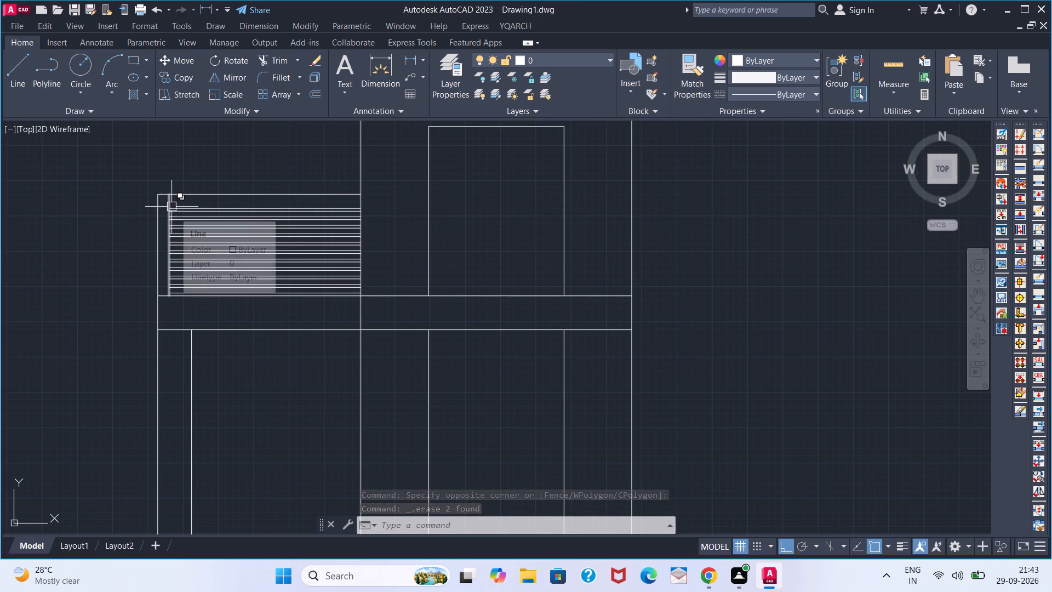
pyautogui.moveTo(243, 323); pyautogui.dragTo(100, 251, button='middle')
pyautogui.moveTo(171, 282); pyautogui.dragTo(100, 251, button='right')
pyautogui.scroll(-3, 133, 305)
pyautogui.moveTo(104, 358); pyautogui.dragTo(153, 283, button='middle')
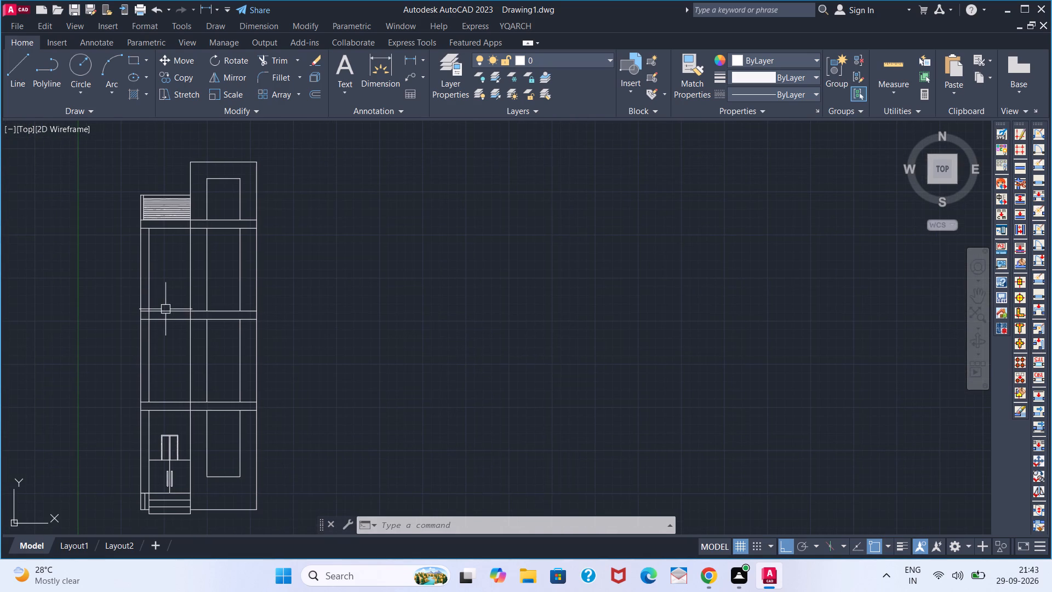
pyautogui.scroll(1, 165, 309)
pyautogui.scroll(-2, 164, 309)
pyautogui.scroll(1, 168, 390)
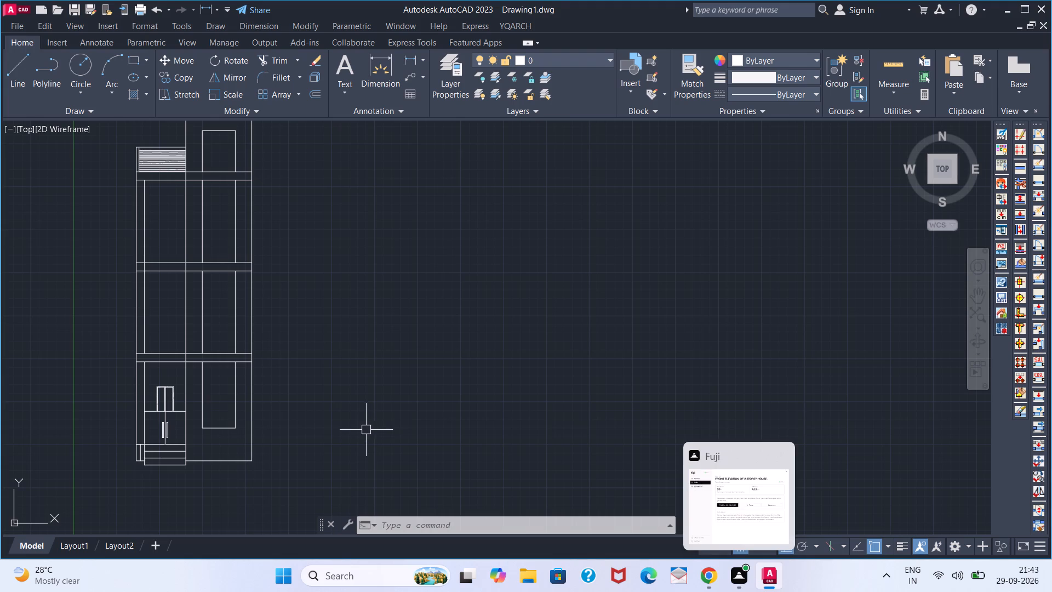
pyautogui.scroll(2, 179, 407)
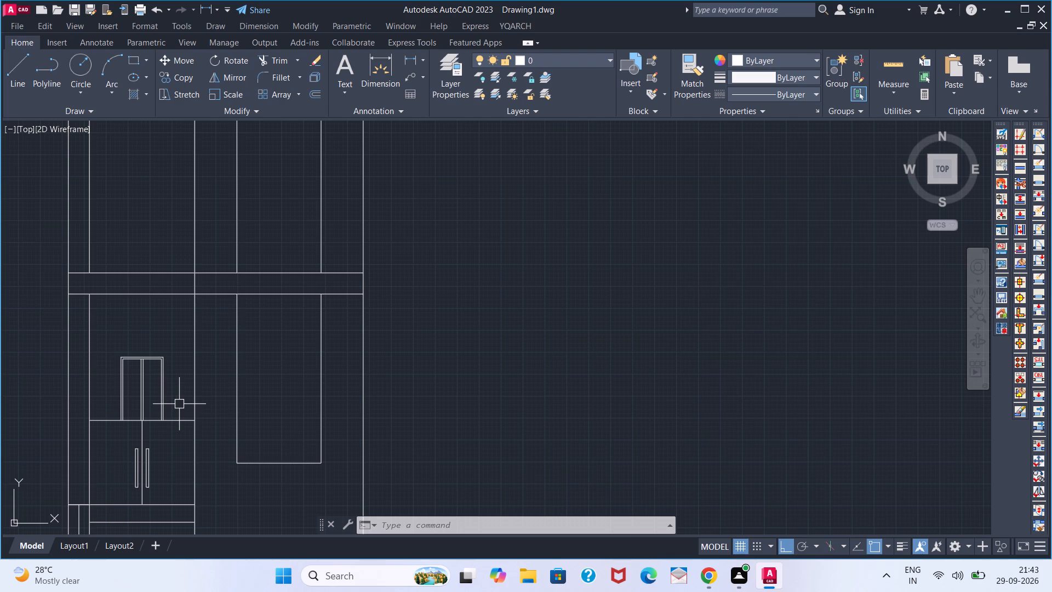
pyautogui.scroll(-3, 65, 389)
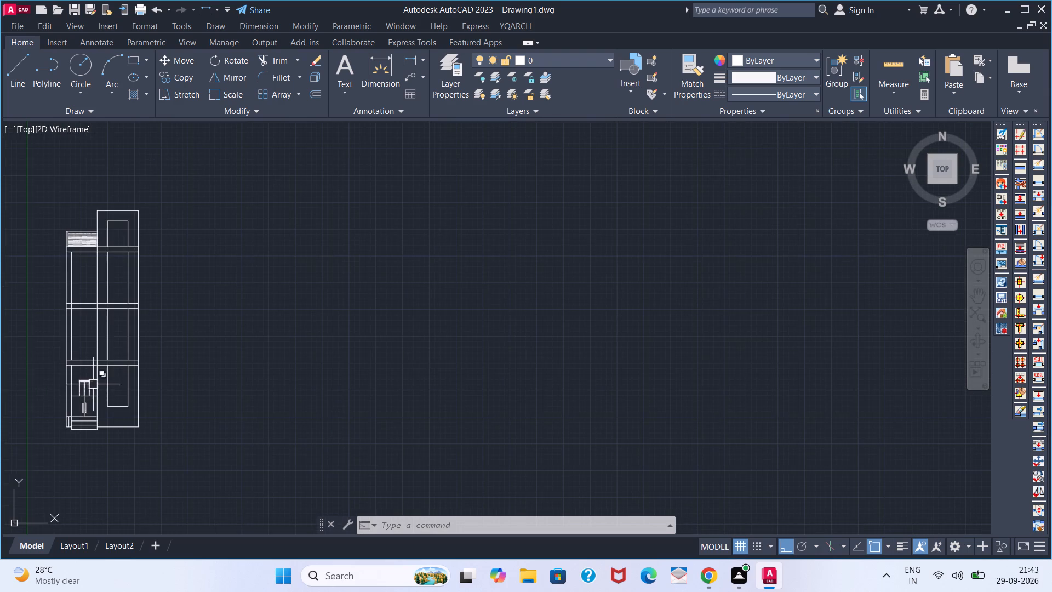
pyautogui.moveTo(94, 384); pyautogui.dragTo(169, 395, button='middle')
pyautogui.middleClick(169, 395)
pyautogui.scroll(2, 218, 404)
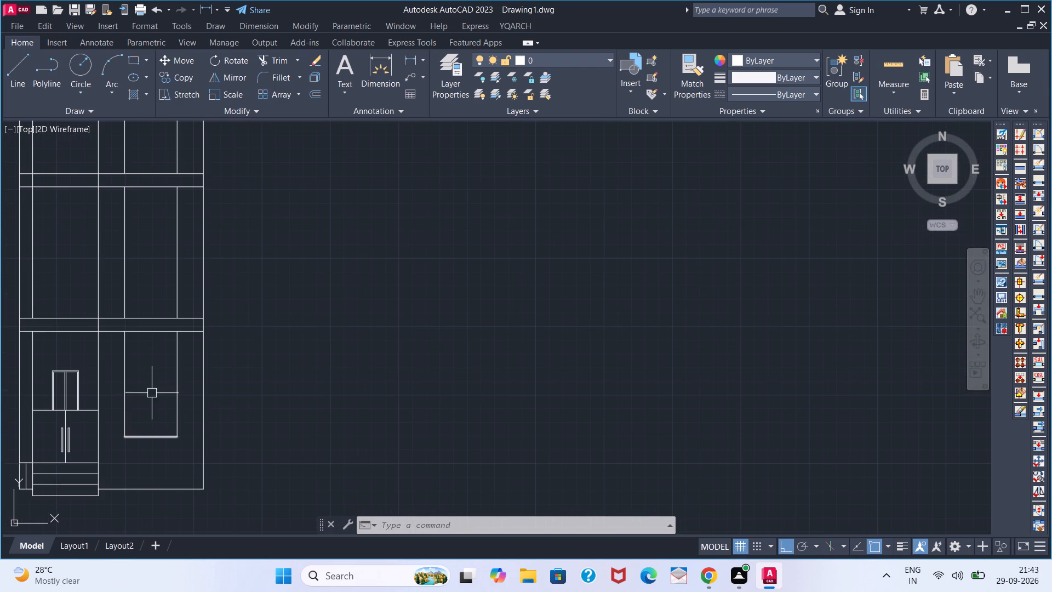
pyautogui.moveTo(161, 411); pyautogui.dragTo(284, 359, button='middle')
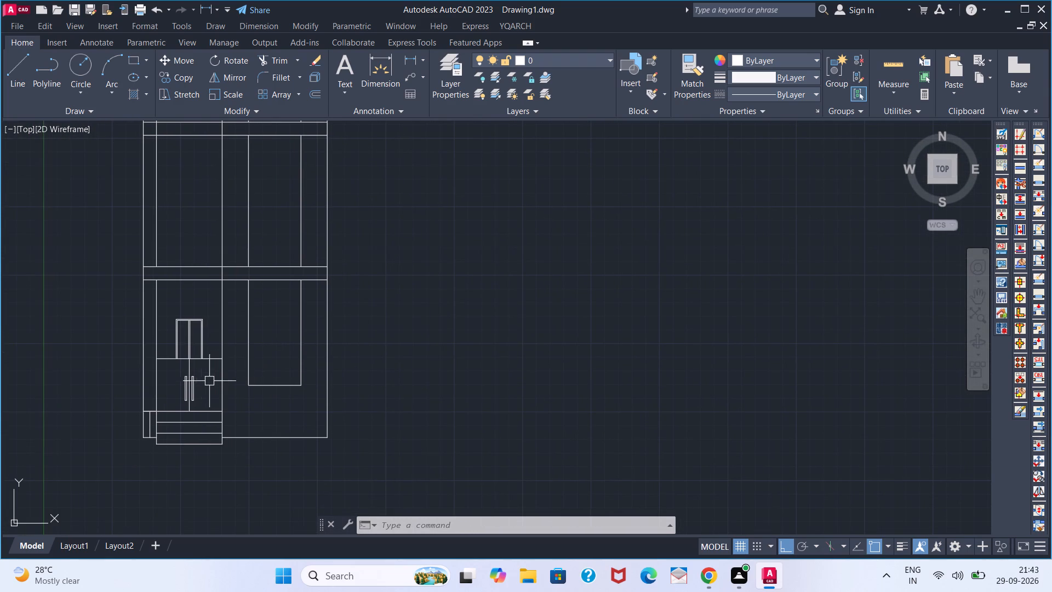
pyautogui.scroll(1, 188, 409)
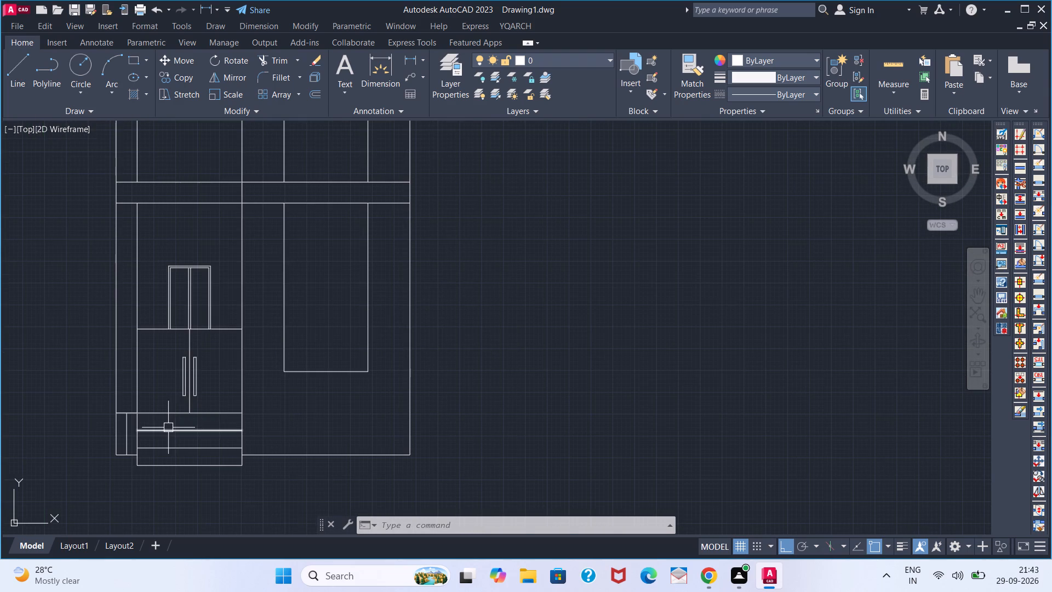
pyautogui.scroll(1, 127, 435)
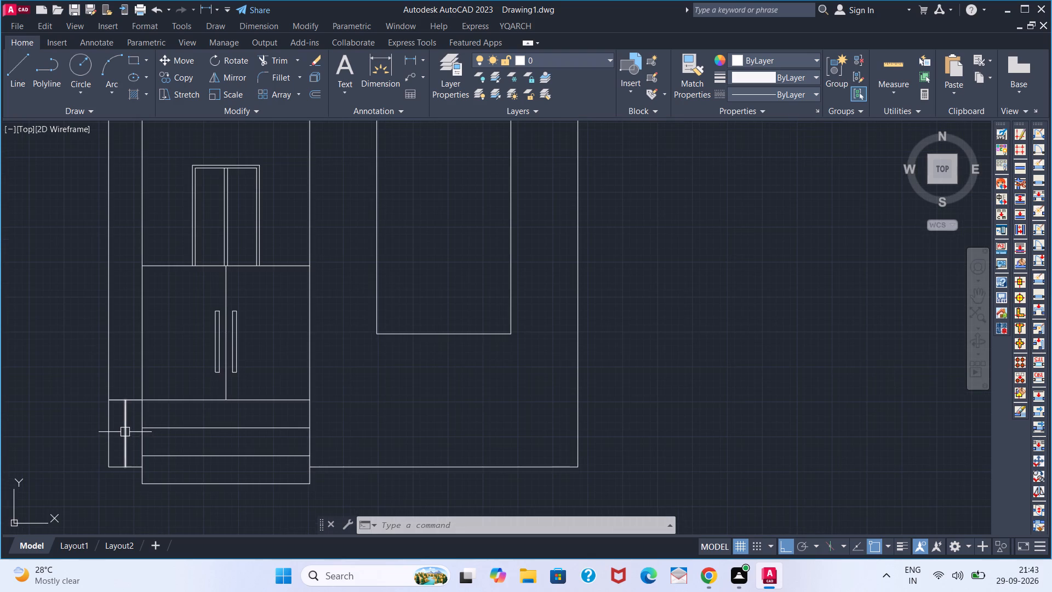
pyautogui.scroll(-1, 124, 430)
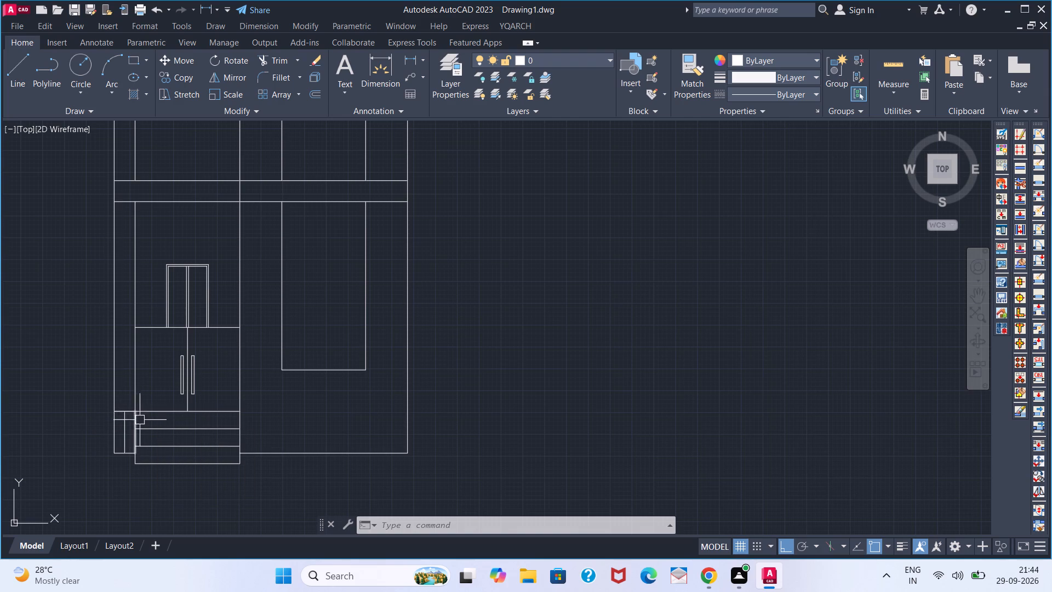
pyautogui.scroll(-2, 219, 454)
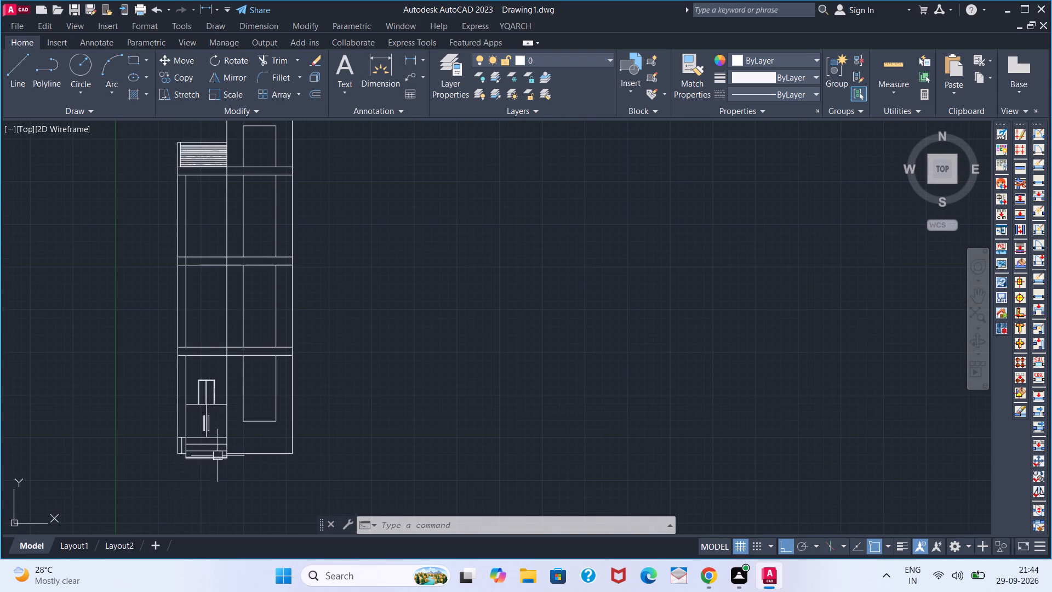
pyautogui.moveTo(166, 473); pyautogui.dragTo(162, 522, button='middle')
pyautogui.moveTo(252, 474); pyautogui.dragTo(244, 466, button='middle')
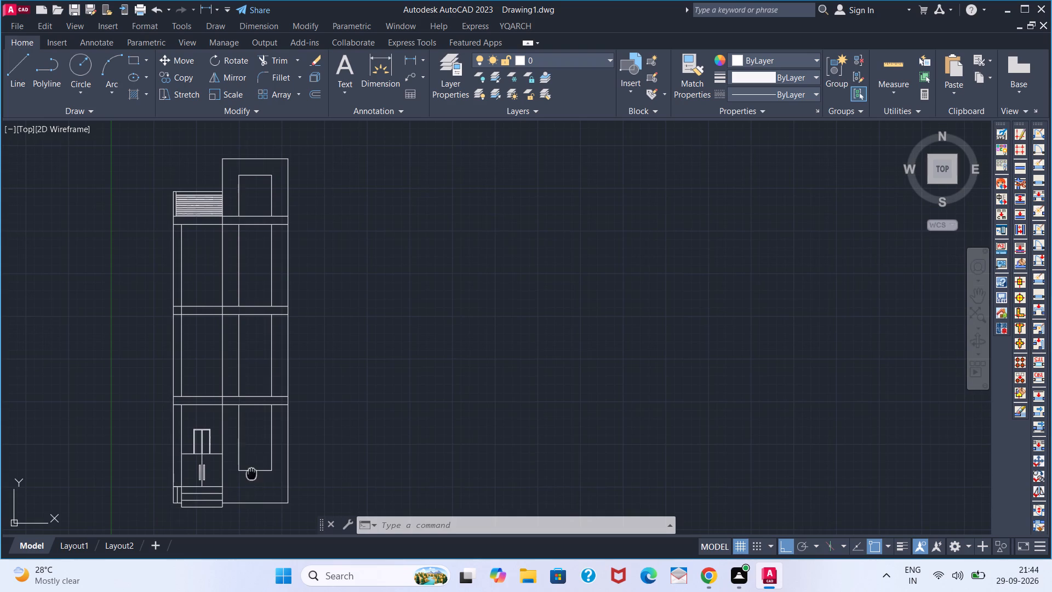
pyautogui.moveTo(244, 466); pyautogui.dragTo(176, 431, button='middle')
pyautogui.scroll(1, 180, 447)
pyautogui.scroll(-1, 177, 442)
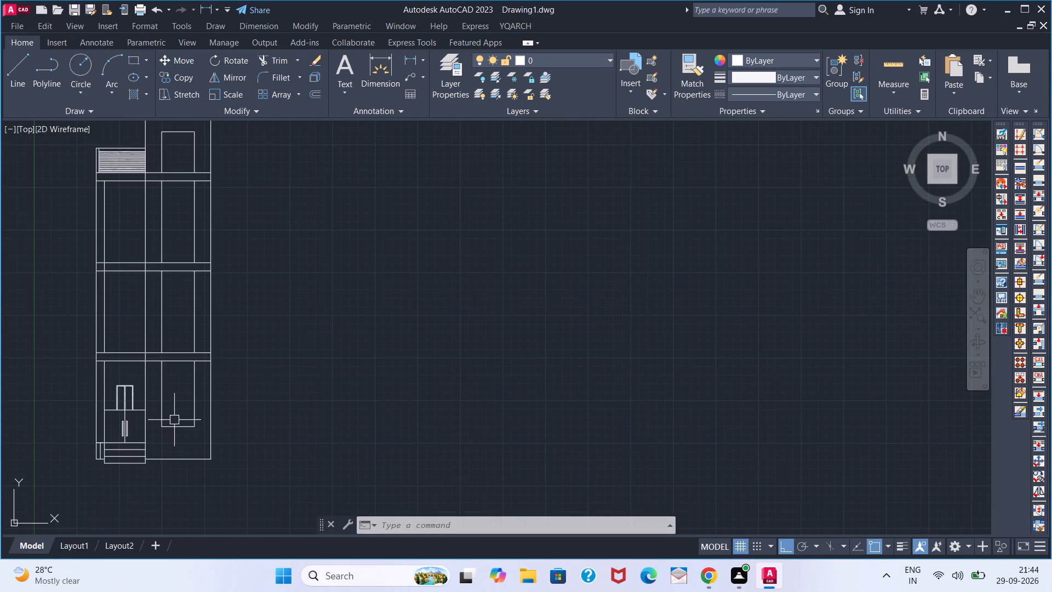
pyautogui.moveTo(161, 334); pyautogui.dragTo(191, 358, button='middle')
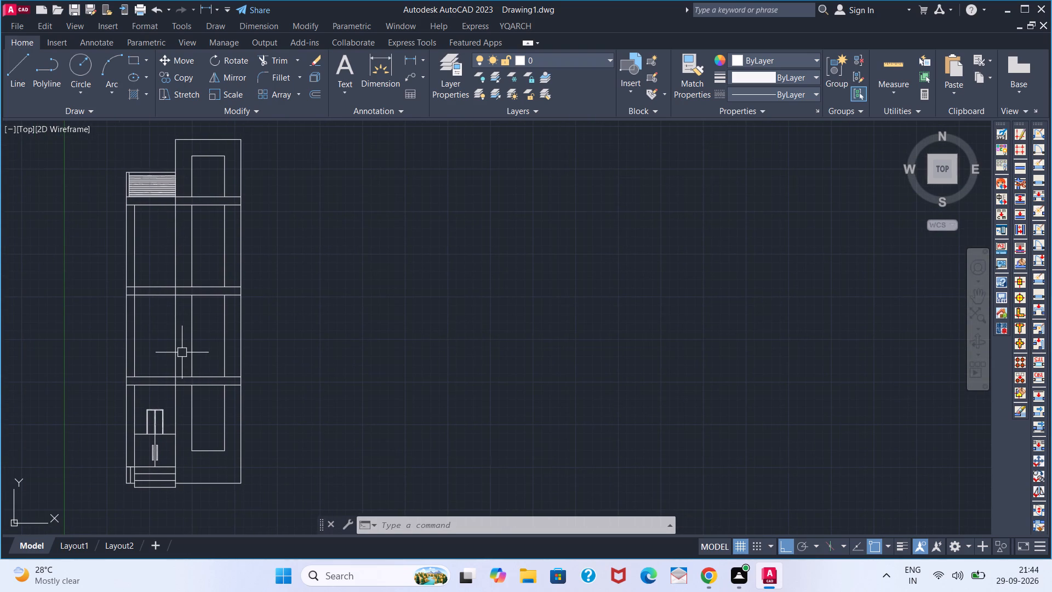
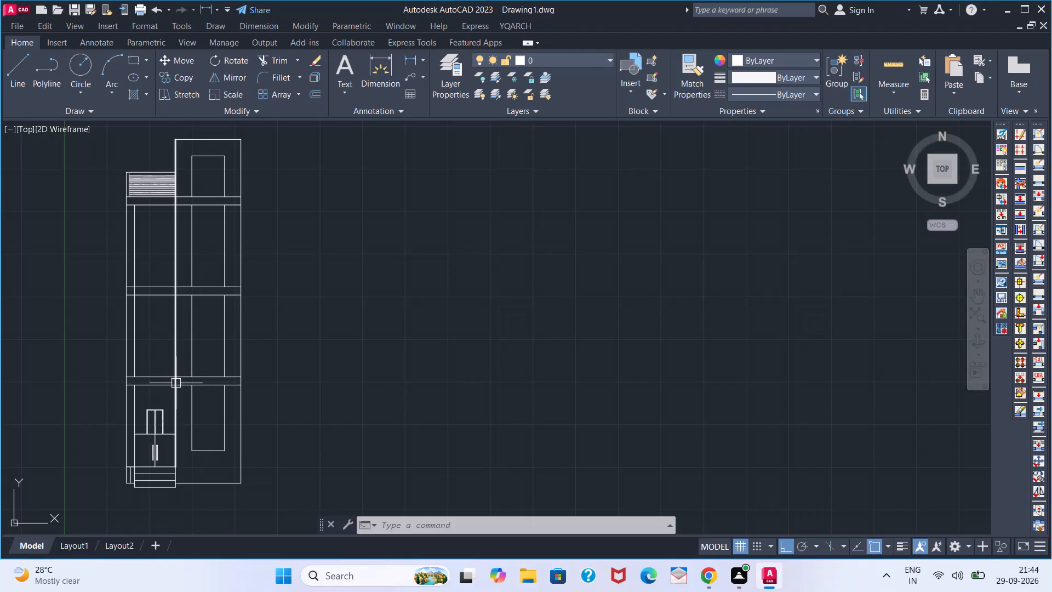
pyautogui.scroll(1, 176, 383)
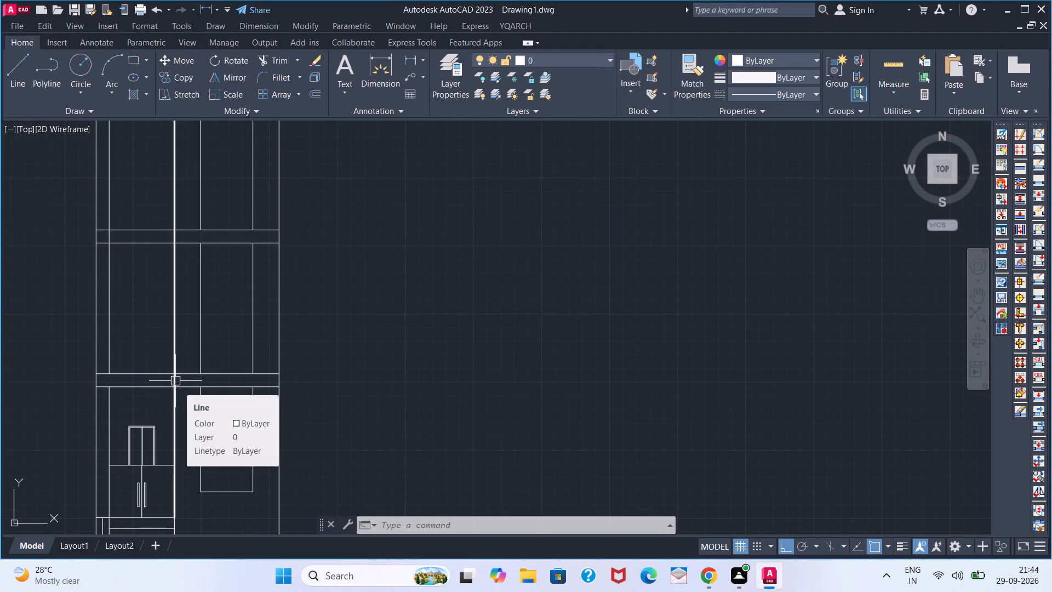
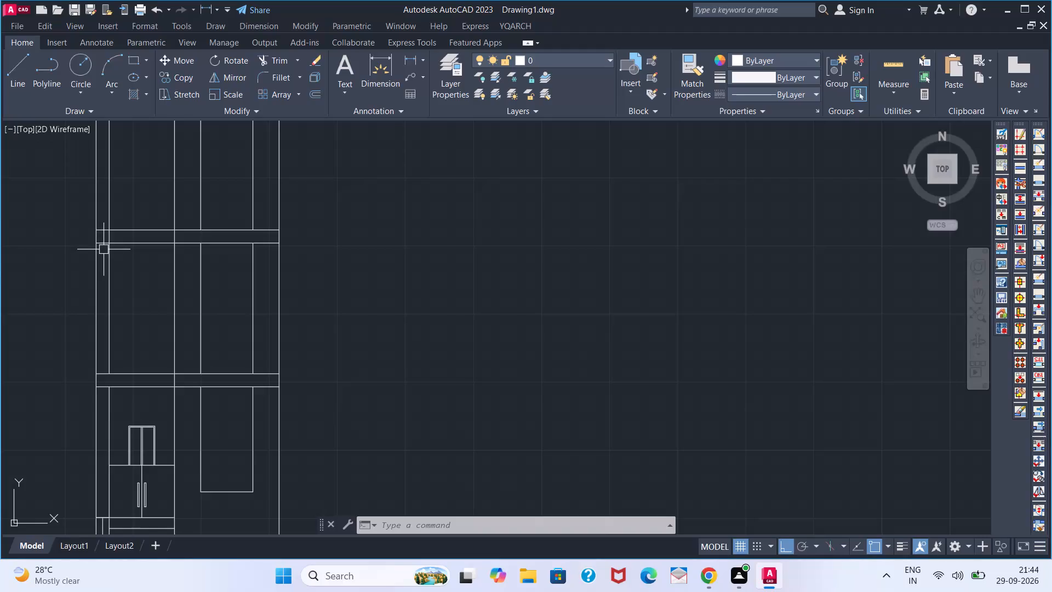
# Trim the short slab-line segments crossing the left wall strip at the floor and ceiling of the storey above the door.
pyautogui.press('t')
pyautogui.write('R')
pyautogui.press('space')
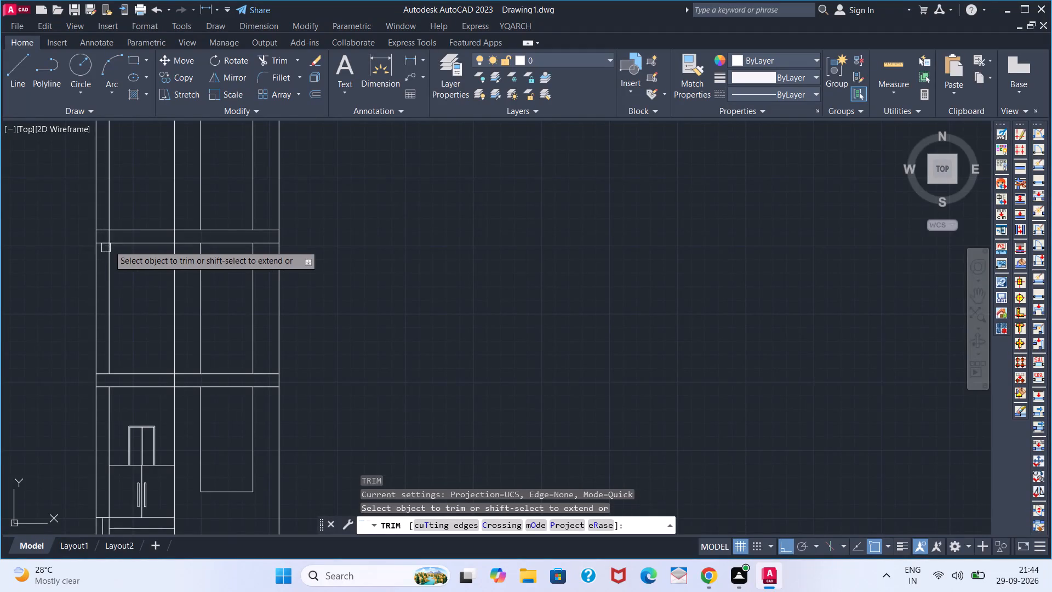
pyautogui.scroll(2, 111, 237)
pyautogui.click(104, 237)
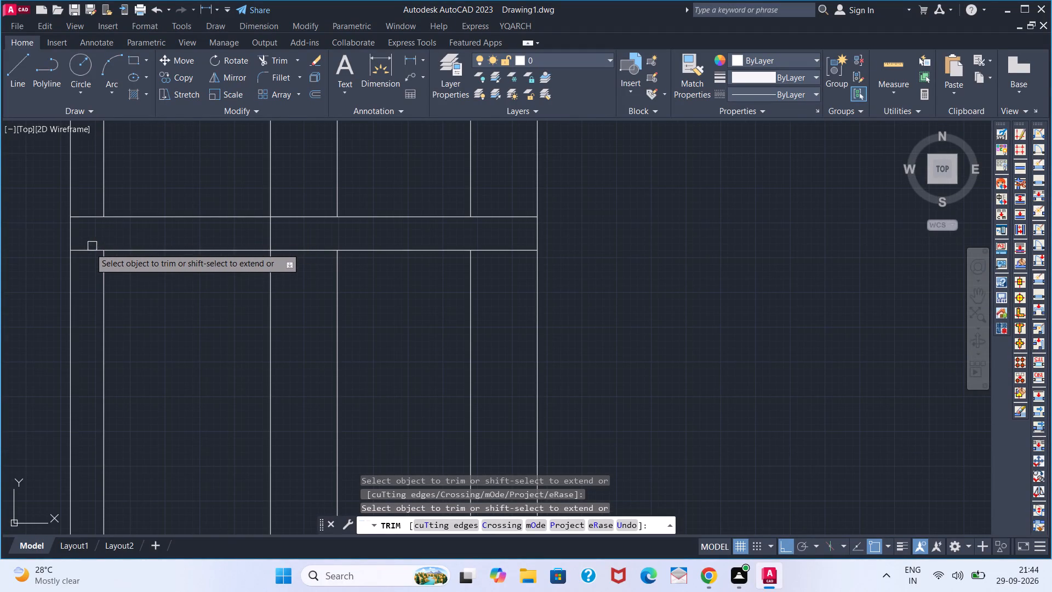
pyautogui.click(90, 251)
pyautogui.scroll(-3, 89, 259)
pyautogui.scroll(3, 96, 378)
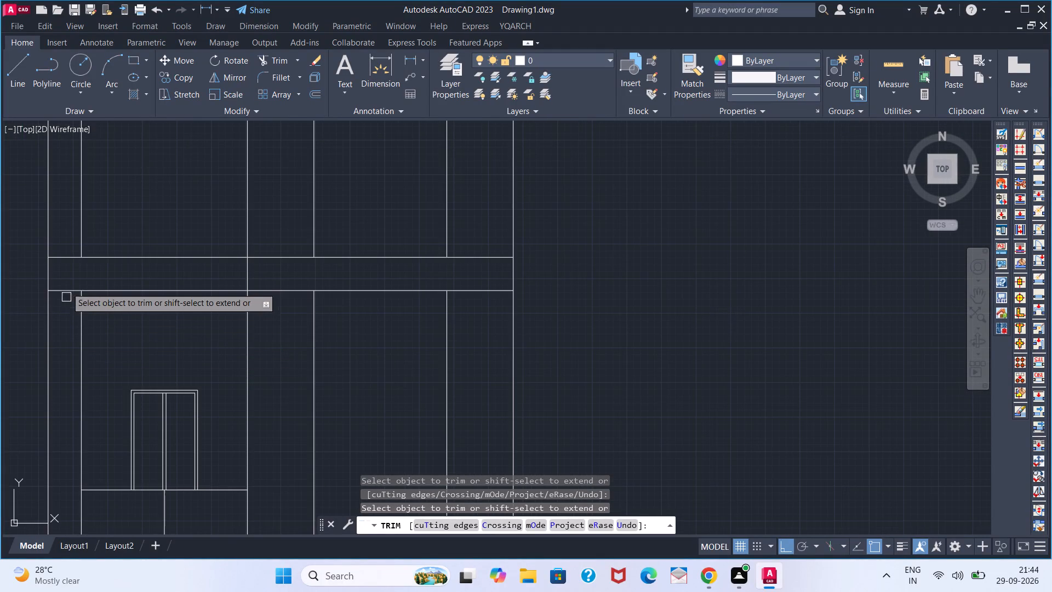
pyautogui.click(66, 256)
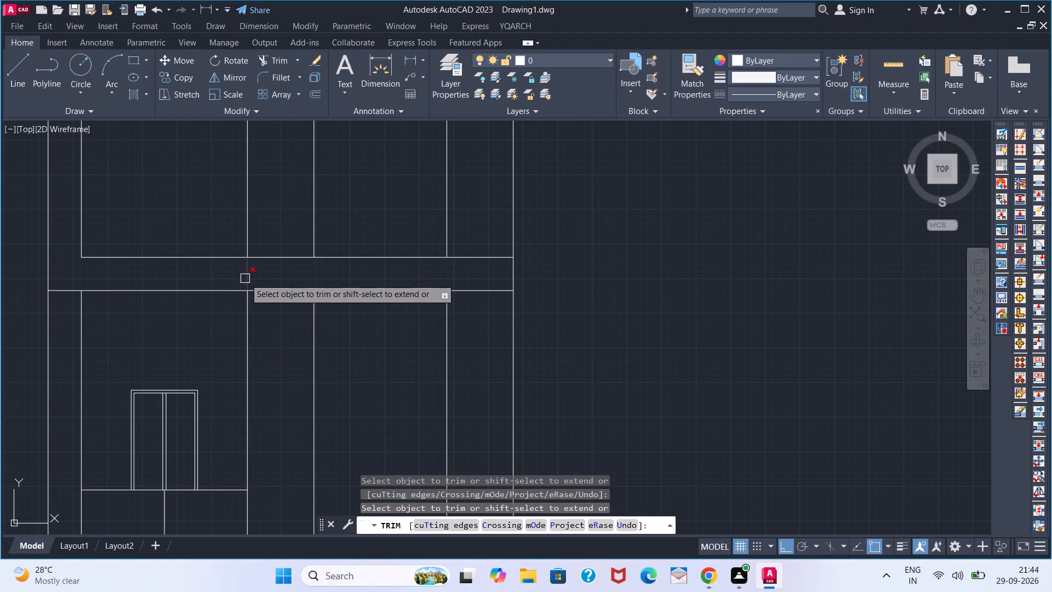
# Trim the vertical wall line beside the door bay where it crosses the three horizontal slab bands.
pyautogui.click(245, 279)
pyautogui.scroll(-2, 239, 278)
pyautogui.moveTo(215, 222); pyautogui.dragTo(230, 320, button='middle')
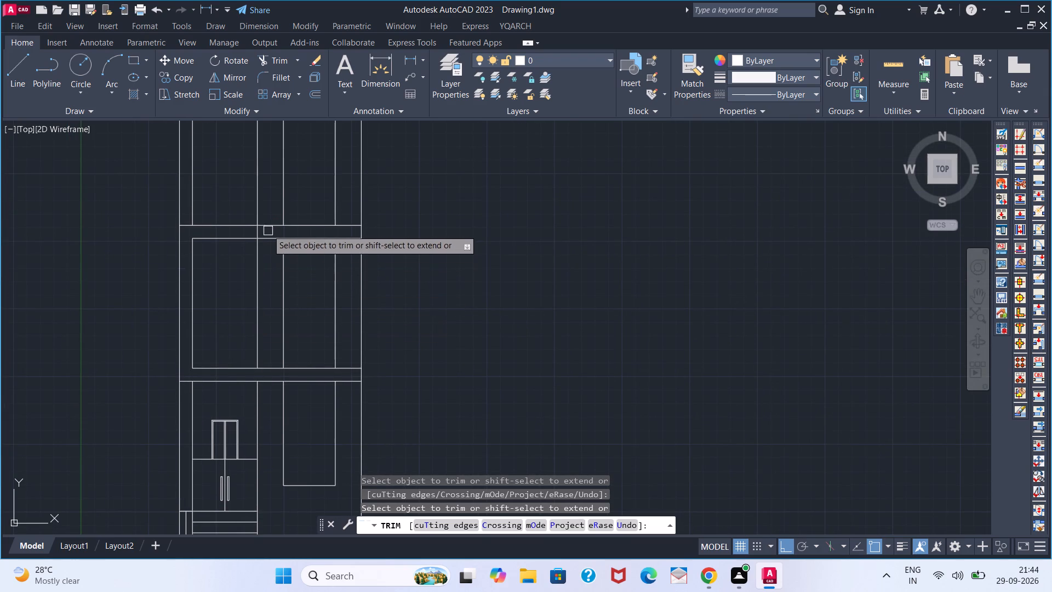
pyautogui.click(258, 229)
pyautogui.press('space')
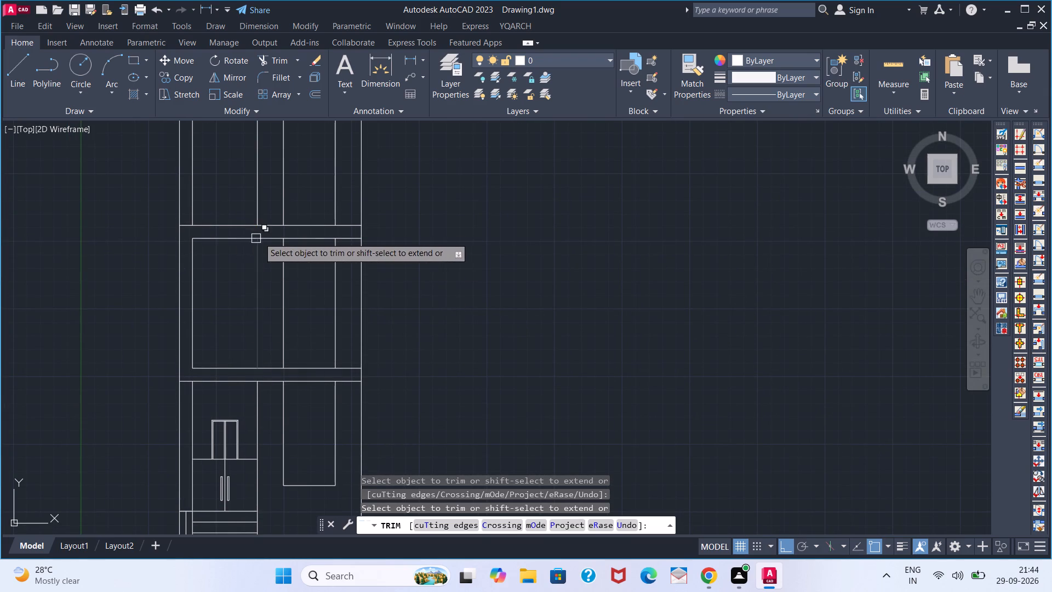
pyautogui.moveTo(231, 253); pyautogui.dragTo(253, 398, button='middle')
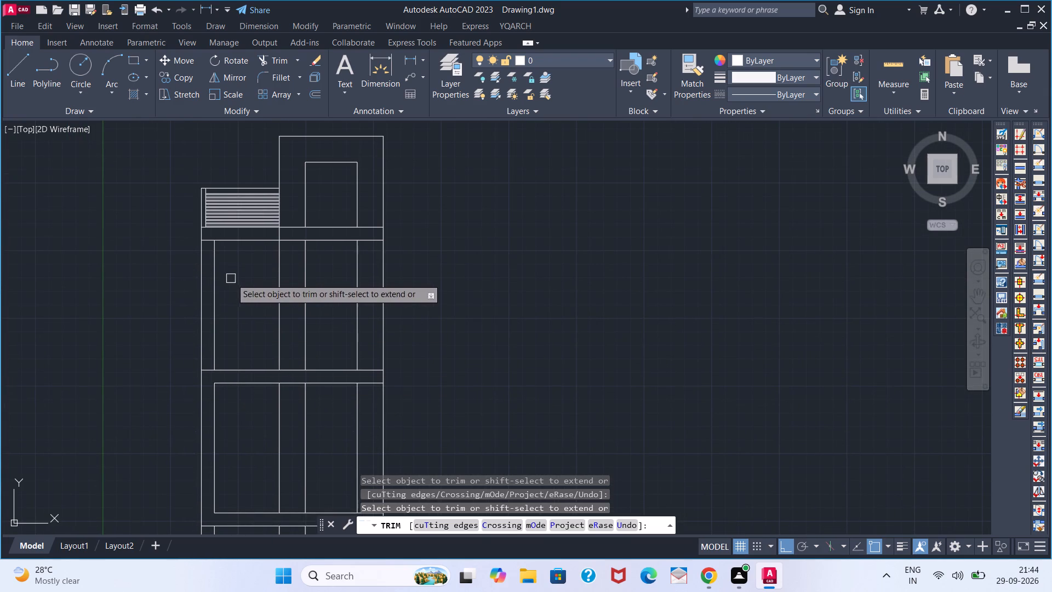
pyautogui.scroll(2, 279, 234)
pyautogui.click(278, 234)
pyautogui.press('space')
# Trim the slab-line segments crossing the left wall strip at the floor and ceiling of the top storey.
pyautogui.scroll(-3, 251, 328)
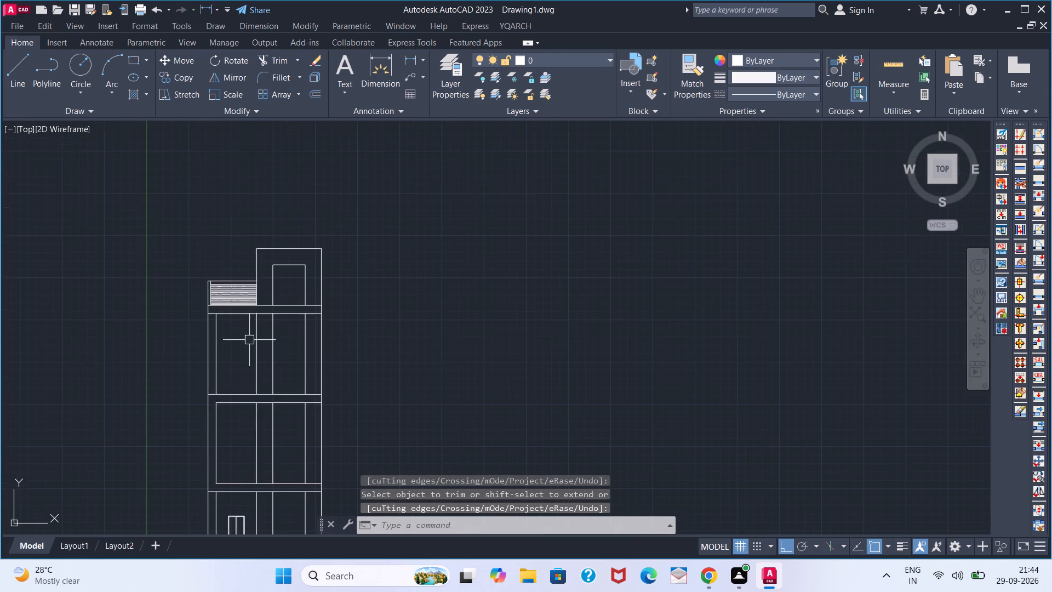
pyautogui.moveTo(248, 391); pyautogui.dragTo(231, 339, button='middle')
pyautogui.scroll(3, 198, 341)
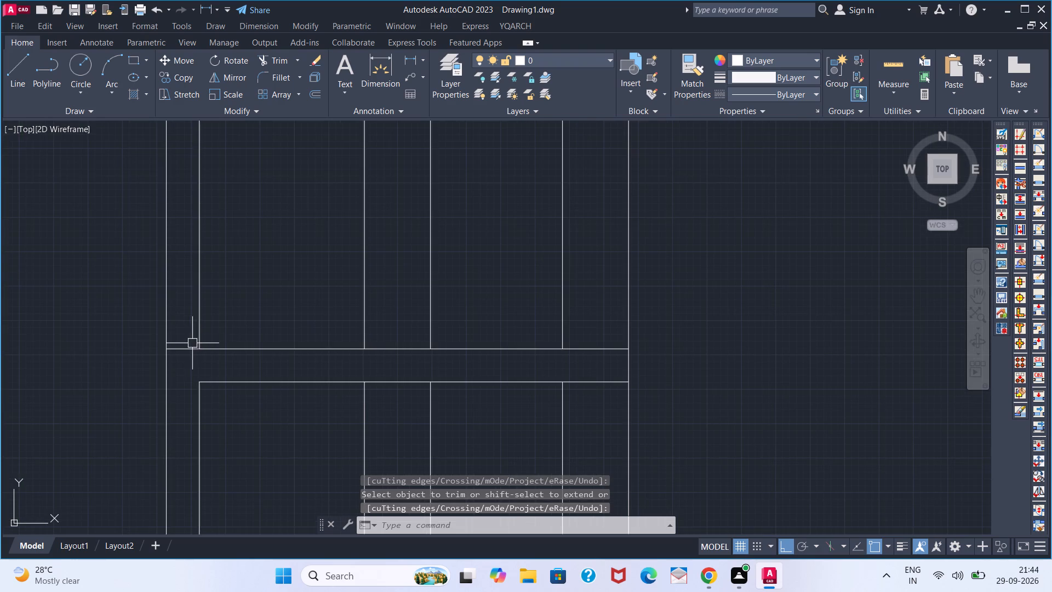
pyautogui.press('space')
pyautogui.click(187, 346)
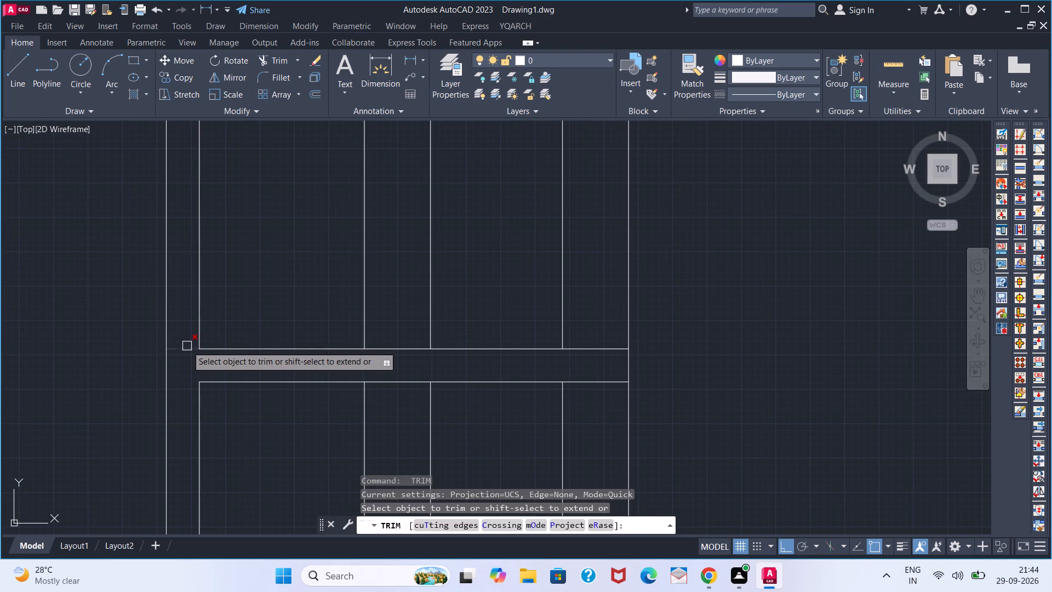
pyautogui.scroll(-3, 188, 310)
pyautogui.scroll(3, 188, 242)
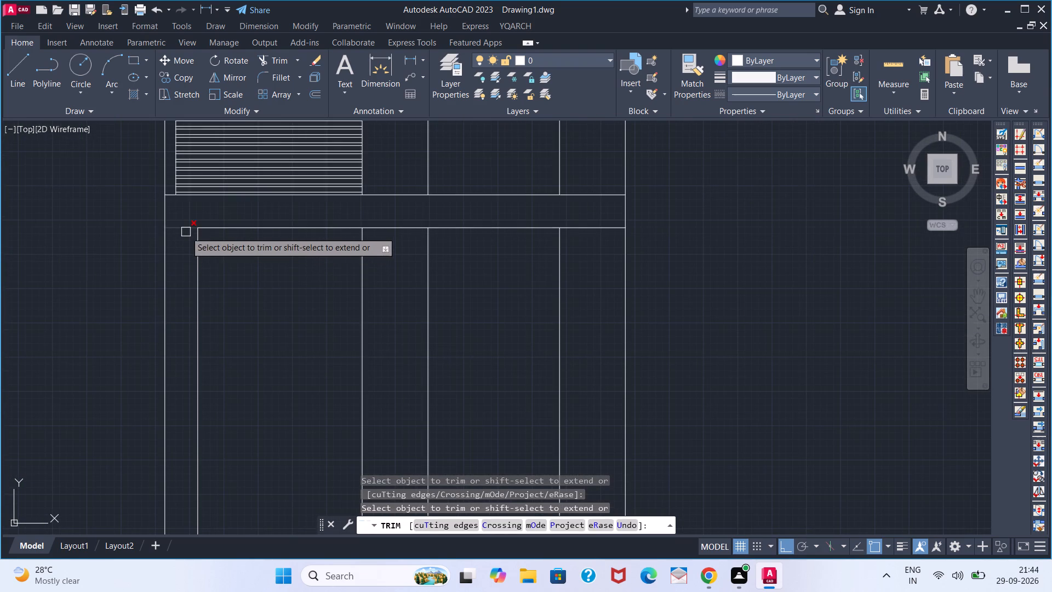
pyautogui.click(186, 232)
pyautogui.press('space')
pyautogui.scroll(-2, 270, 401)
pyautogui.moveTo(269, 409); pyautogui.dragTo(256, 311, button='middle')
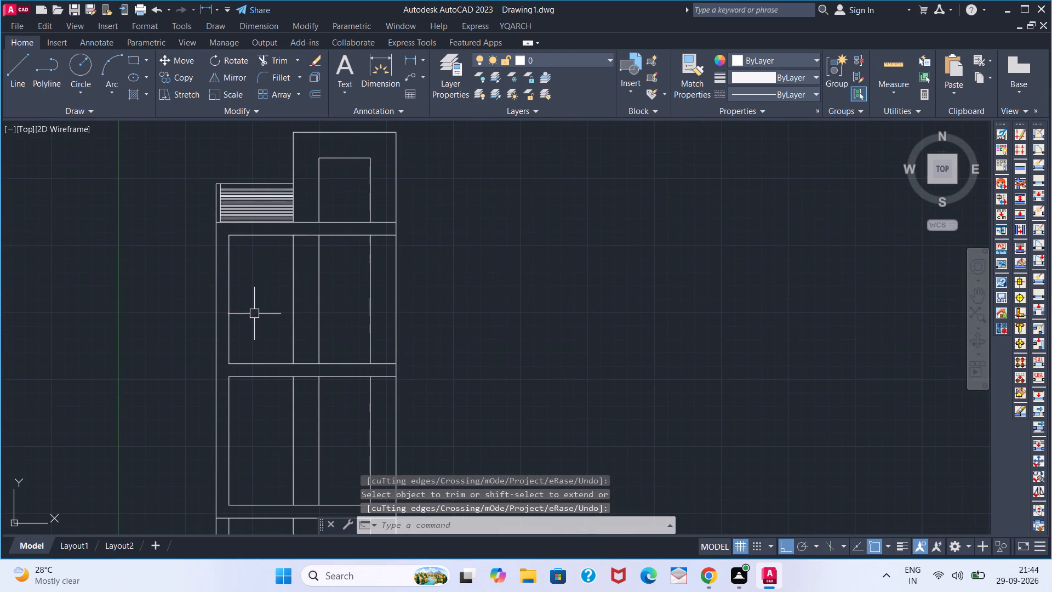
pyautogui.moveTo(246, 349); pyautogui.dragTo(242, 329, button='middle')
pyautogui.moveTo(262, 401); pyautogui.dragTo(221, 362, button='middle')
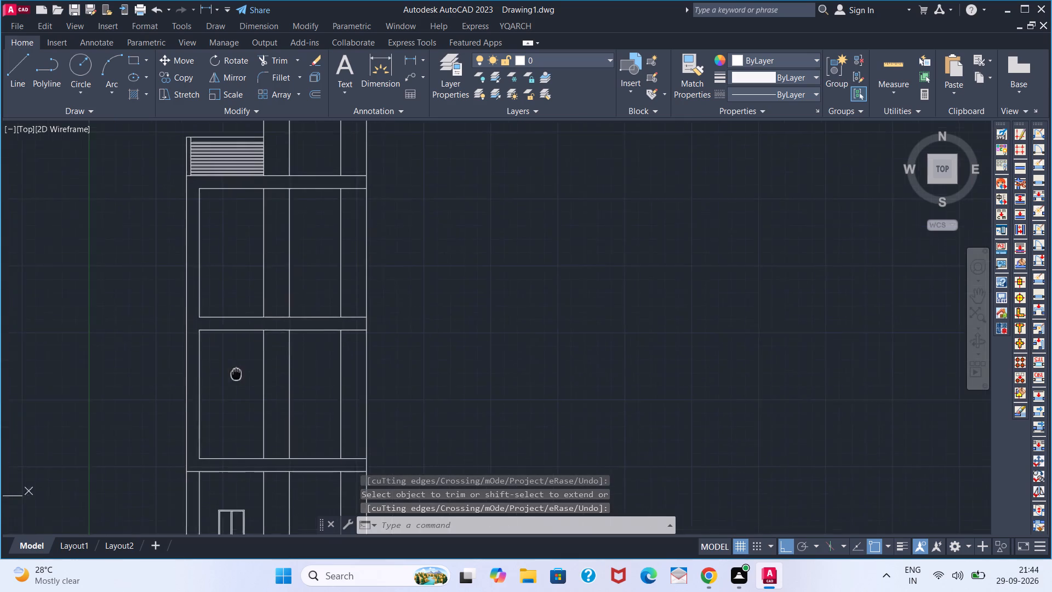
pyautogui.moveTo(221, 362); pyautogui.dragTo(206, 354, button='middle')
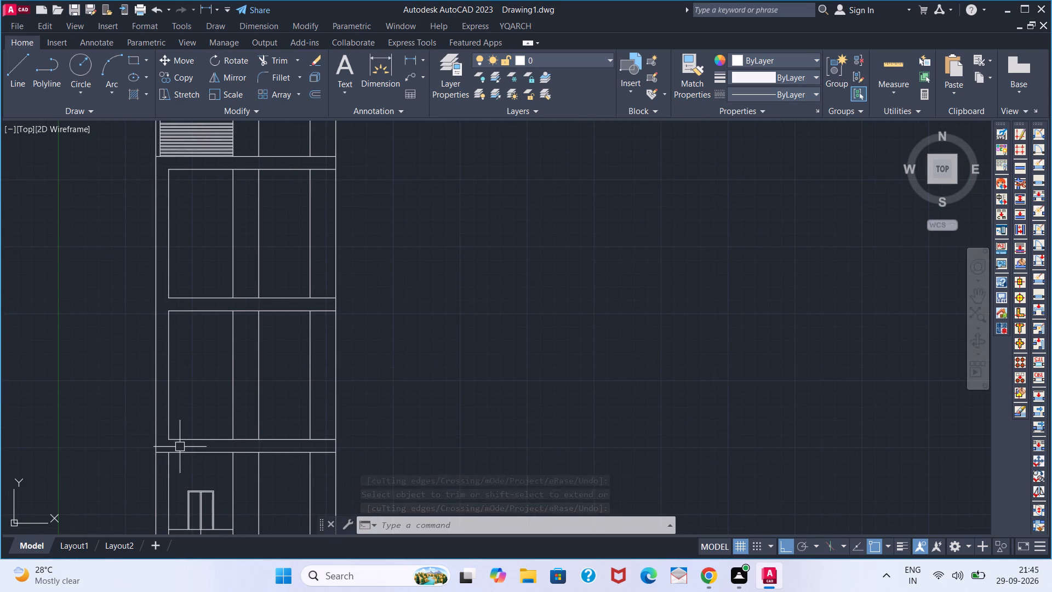
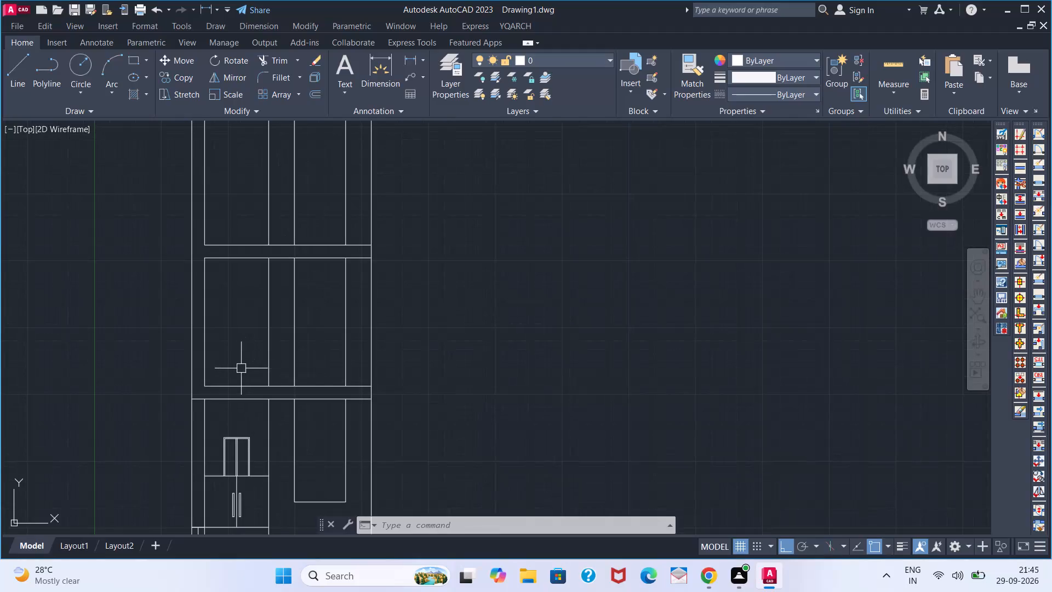
# Offset the floor line of the storey above the door upward by 3'.
pyautogui.press('o')
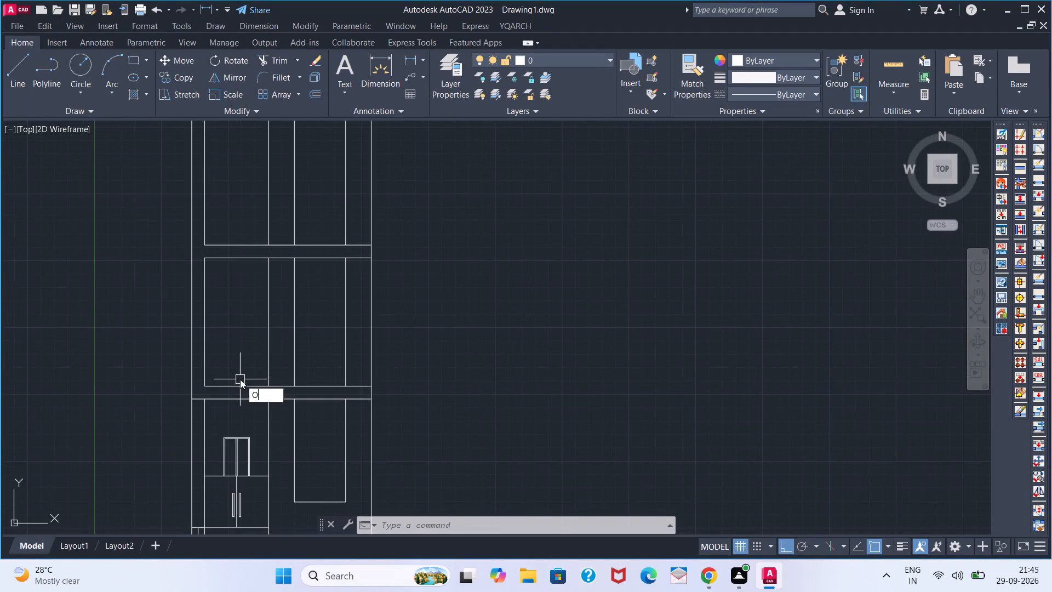
pyautogui.press('Return')
pyautogui.press('4')
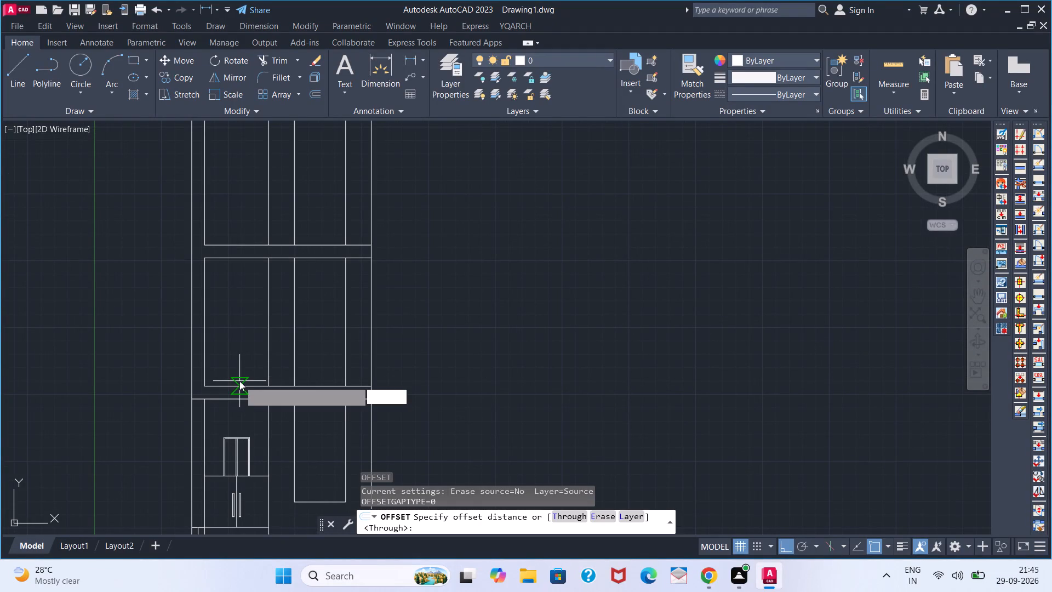
pyautogui.press('BackSpace')
pyautogui.write("3'")
pyautogui.press('Return')
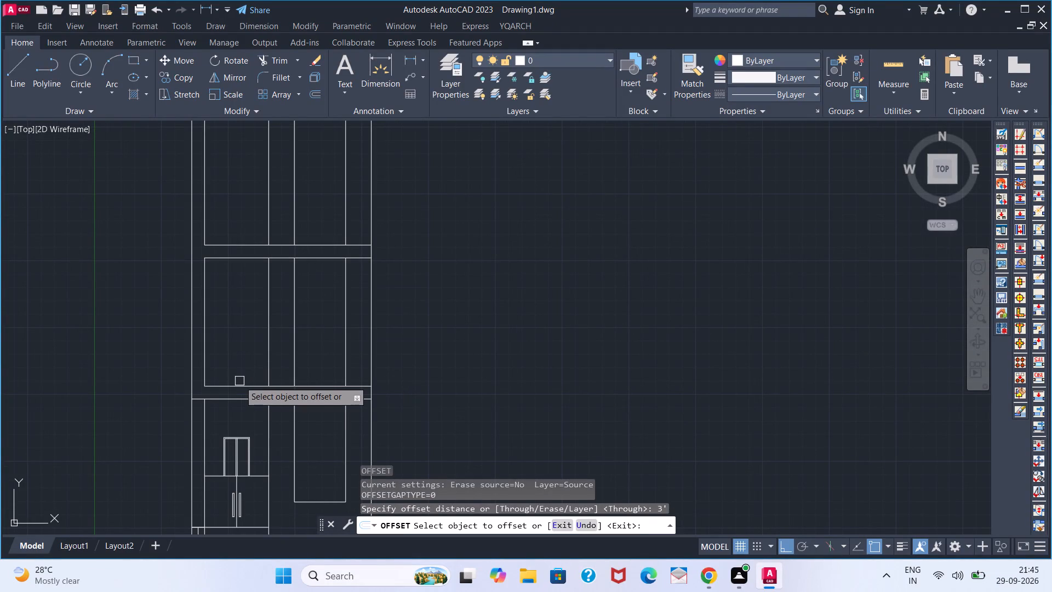
pyautogui.click(243, 385)
pyautogui.click(240, 333)
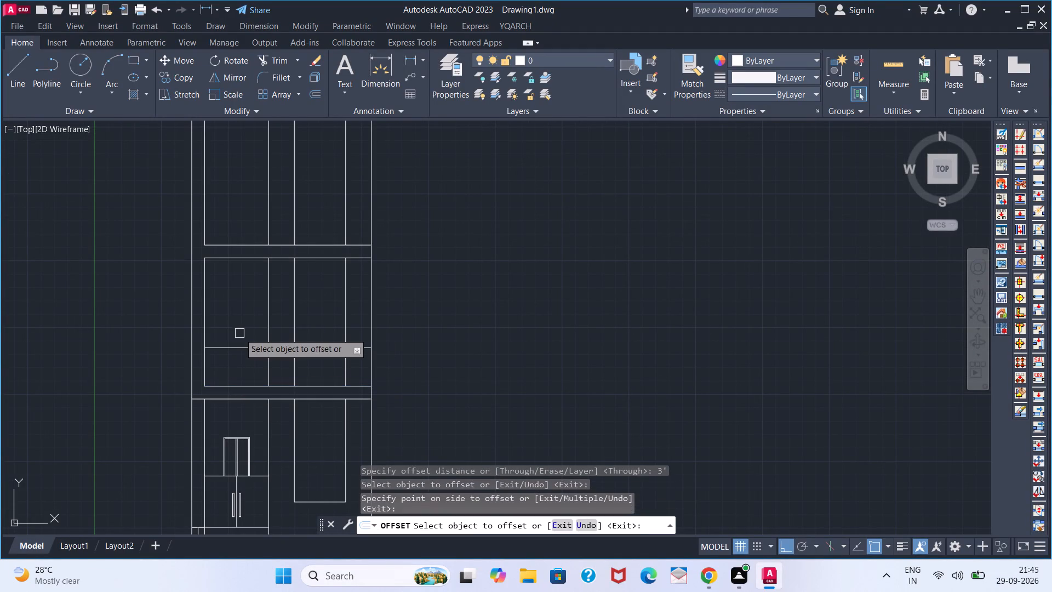
pyautogui.press('space')
# Trim the new horizontal line beside the door bay and erase its remainder across the window bay, keeping only the door-bay segment.
pyautogui.write('TR')
pyautogui.press('space')
pyautogui.click(282, 347)
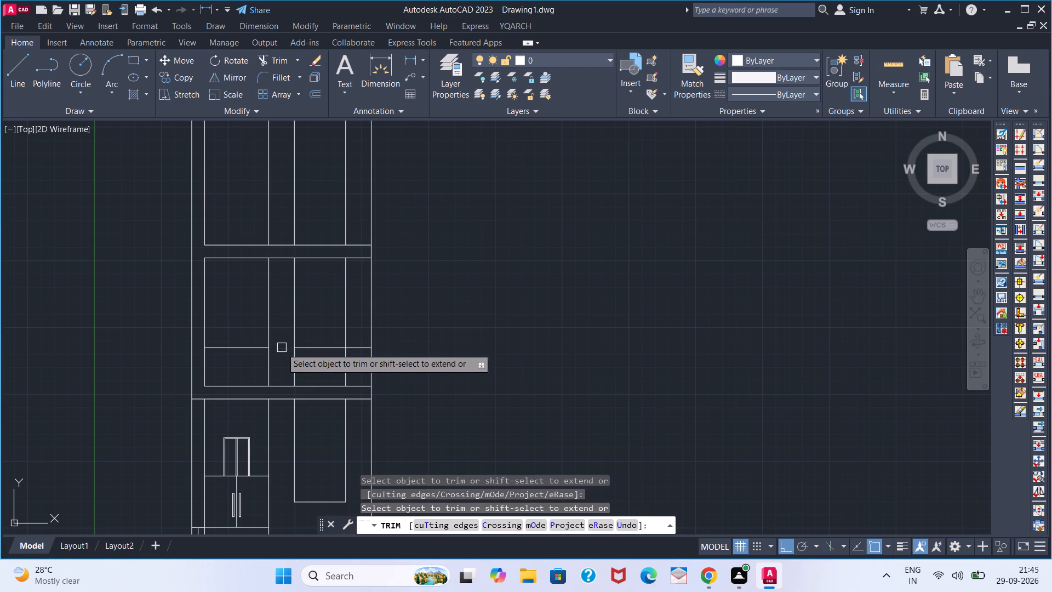
pyautogui.press('space')
pyautogui.click(311, 346)
pyautogui.press('Delete')
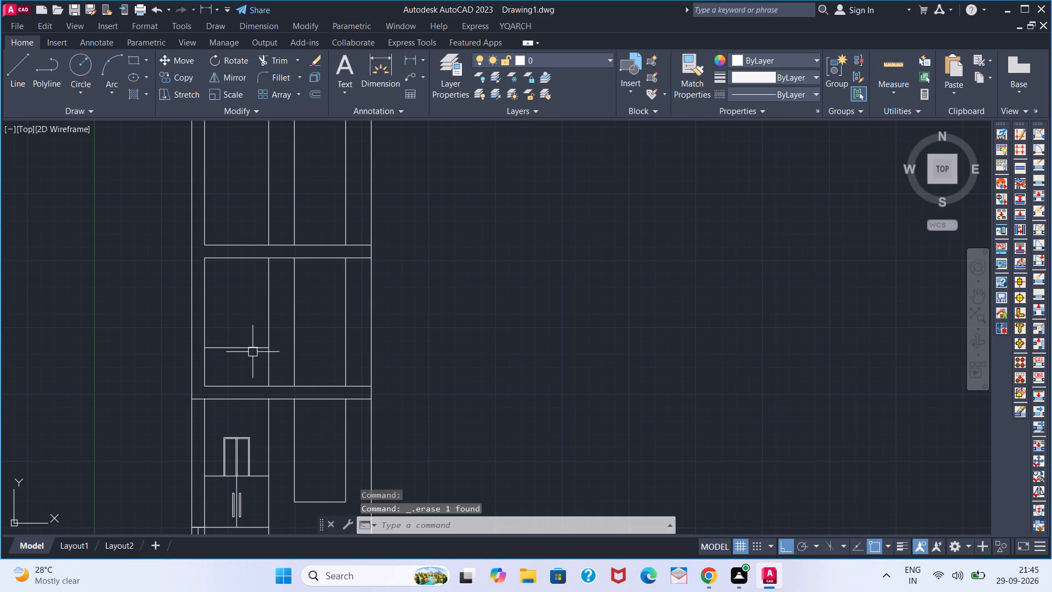
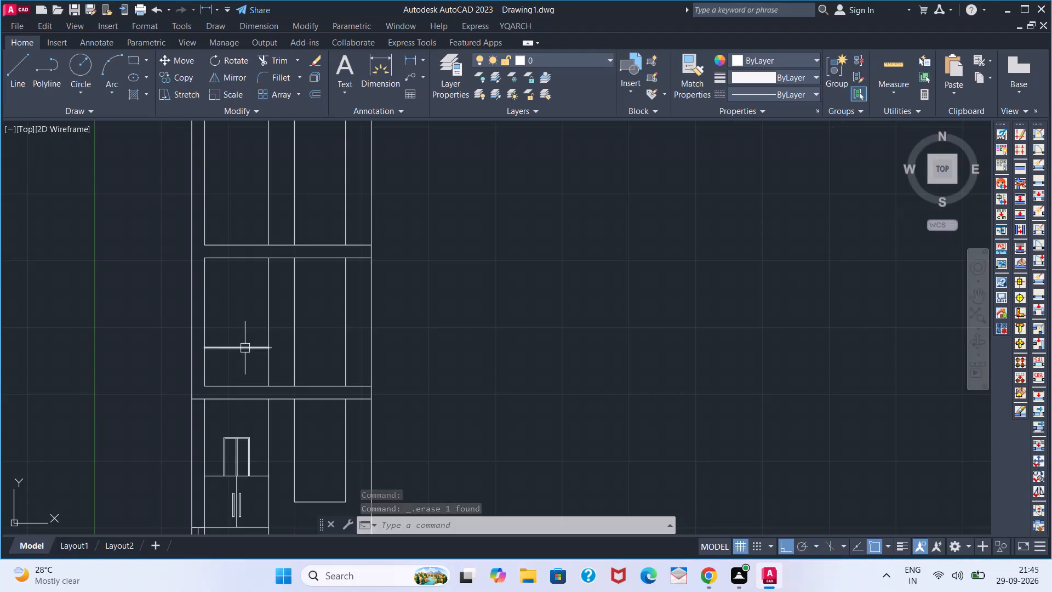
# Offset the short horizontal line in the bay above the door upward by 4'.
pyautogui.press('o')
pyautogui.press('Return')
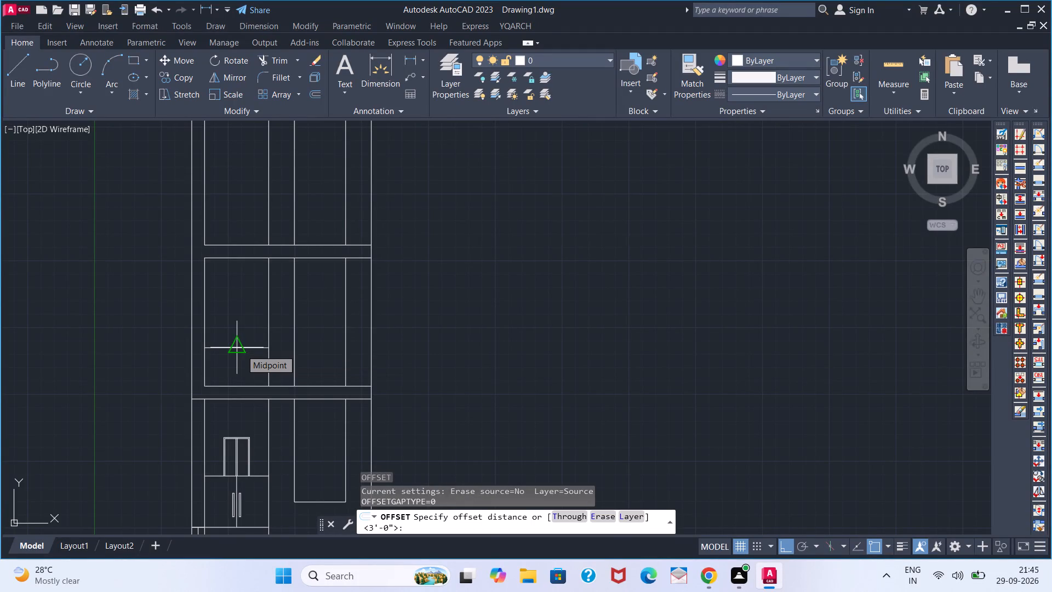
pyautogui.write("4'")
pyautogui.press('Return')
pyautogui.moveTo(237, 350); pyautogui.dragTo(237, 349)
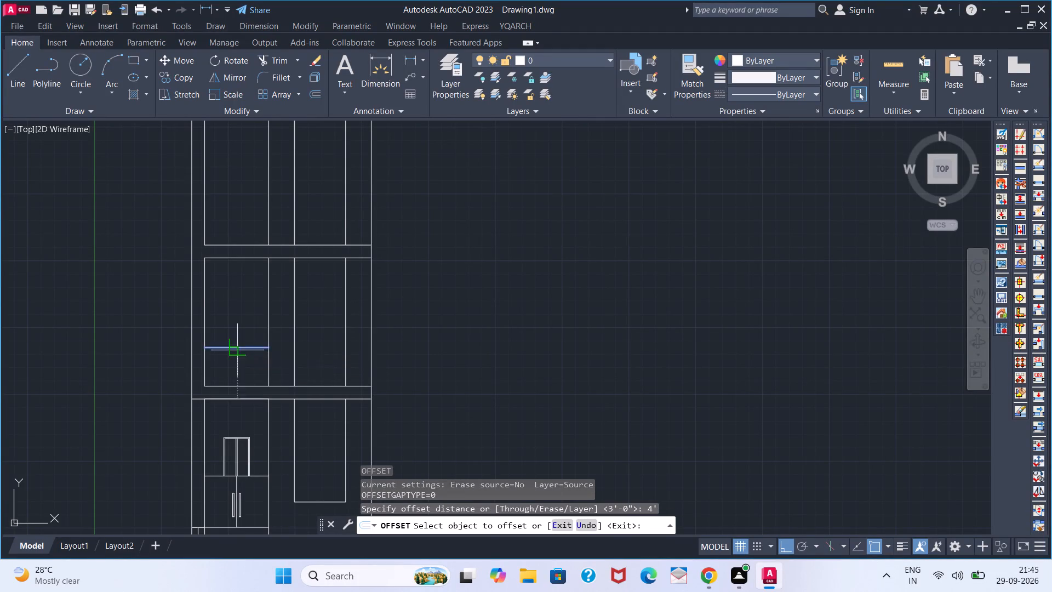
pyautogui.moveTo(237, 349); pyautogui.dragTo(234, 345)
pyautogui.click(221, 298)
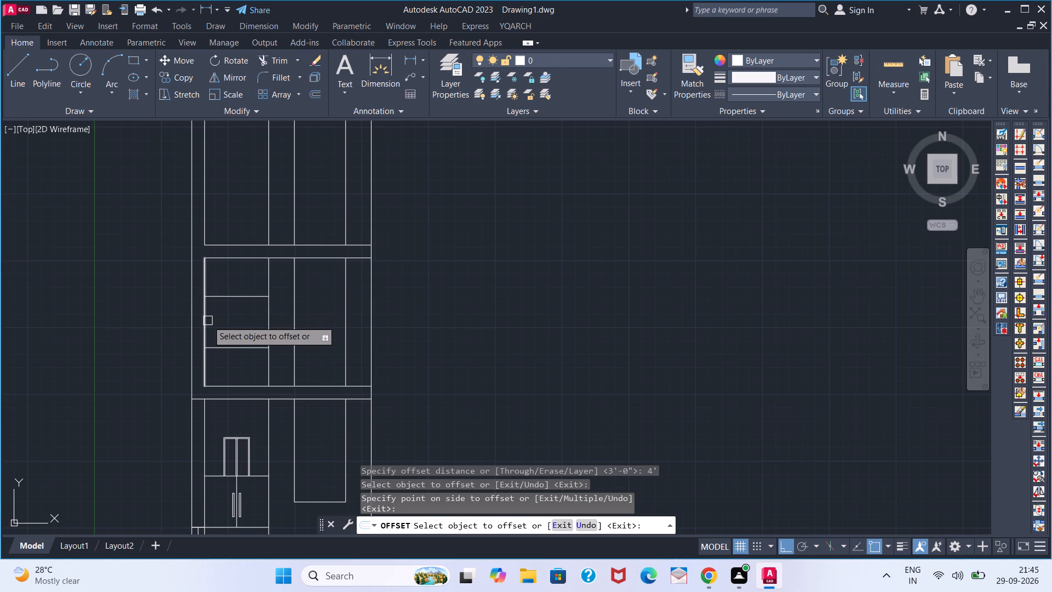
pyautogui.scroll(2, 232, 319)
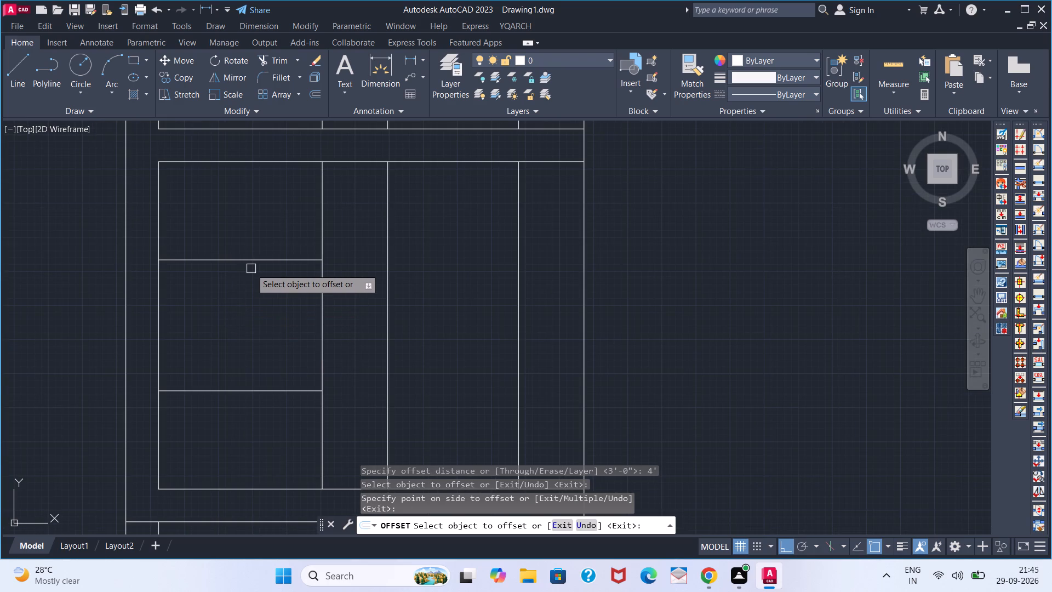
pyautogui.press('space')
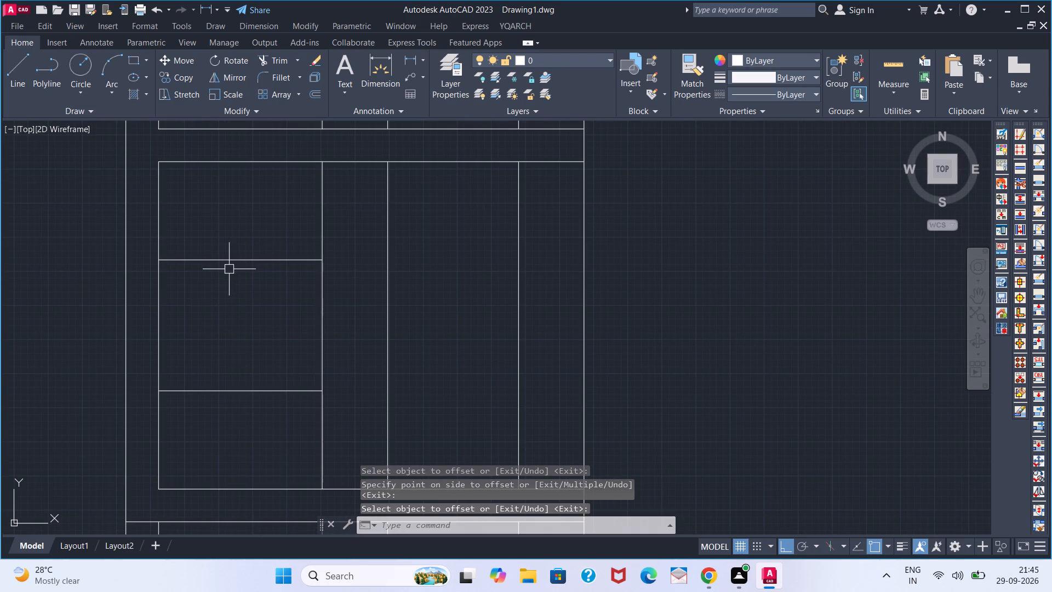
# Begin another Offset with the 4' distance for the bay above the door.
pyautogui.press('space')
pyautogui.press('space')
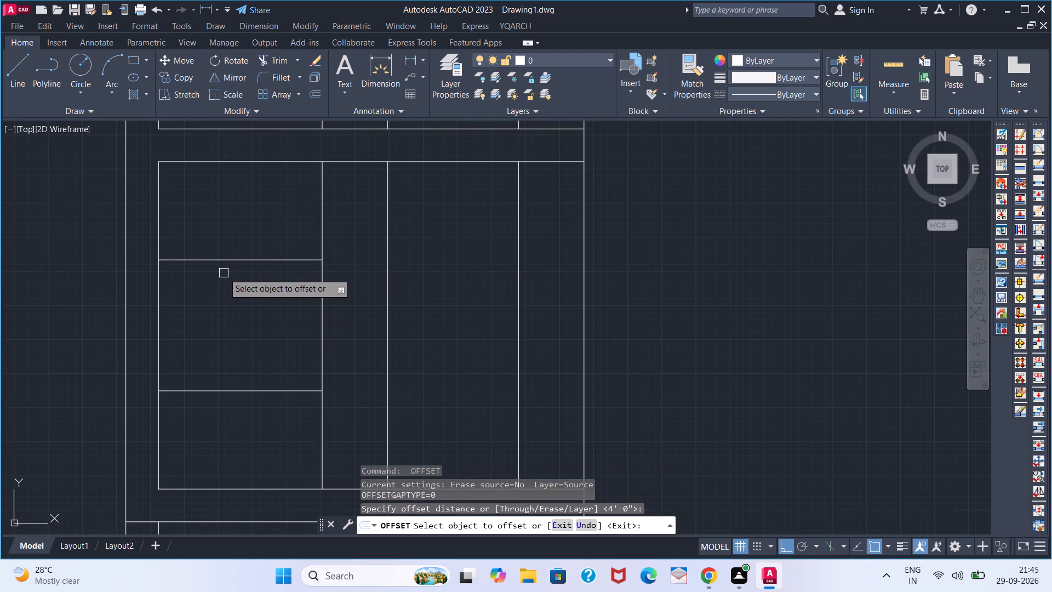
pyautogui.scroll(-1, 224, 273)
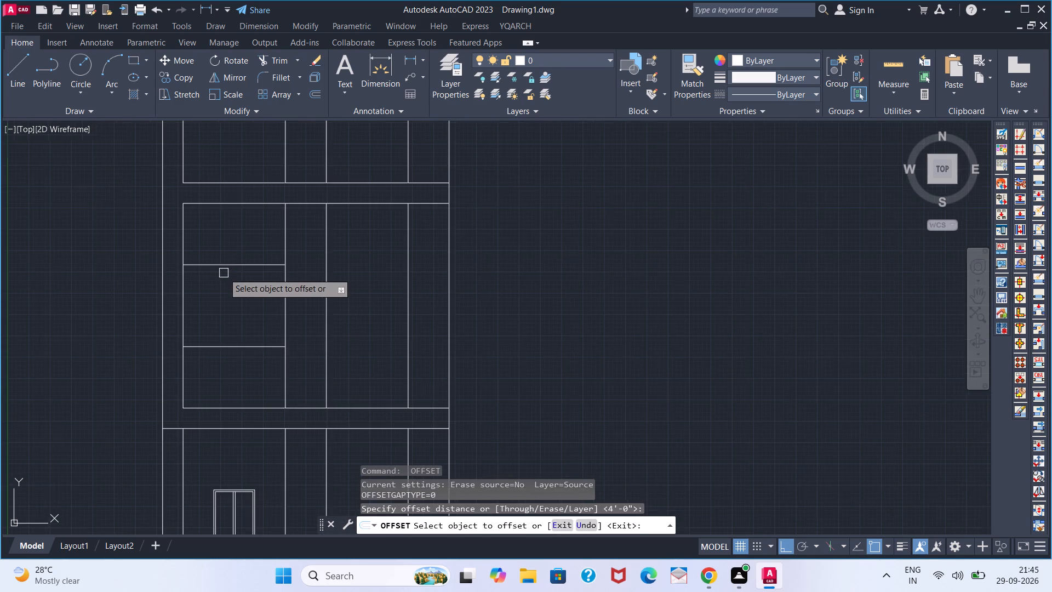
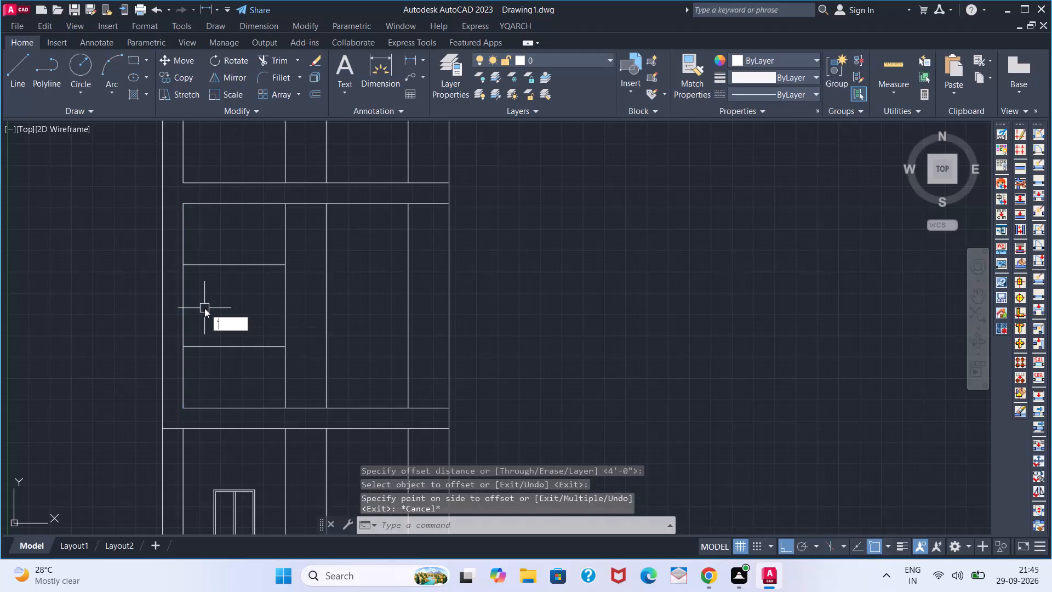
# Draw a vertical centre line between the midpoints of the two short horizontal window lines in the bay above the door.
pyautogui.press('Escape')
pyautogui.press('Escape')
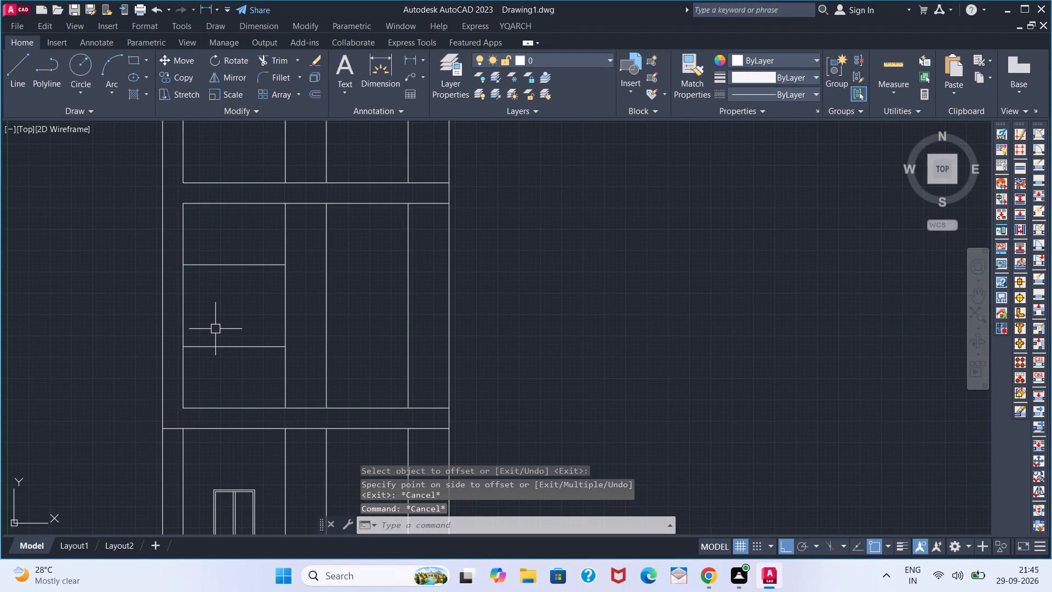
pyautogui.press('l')
pyautogui.press('Return')
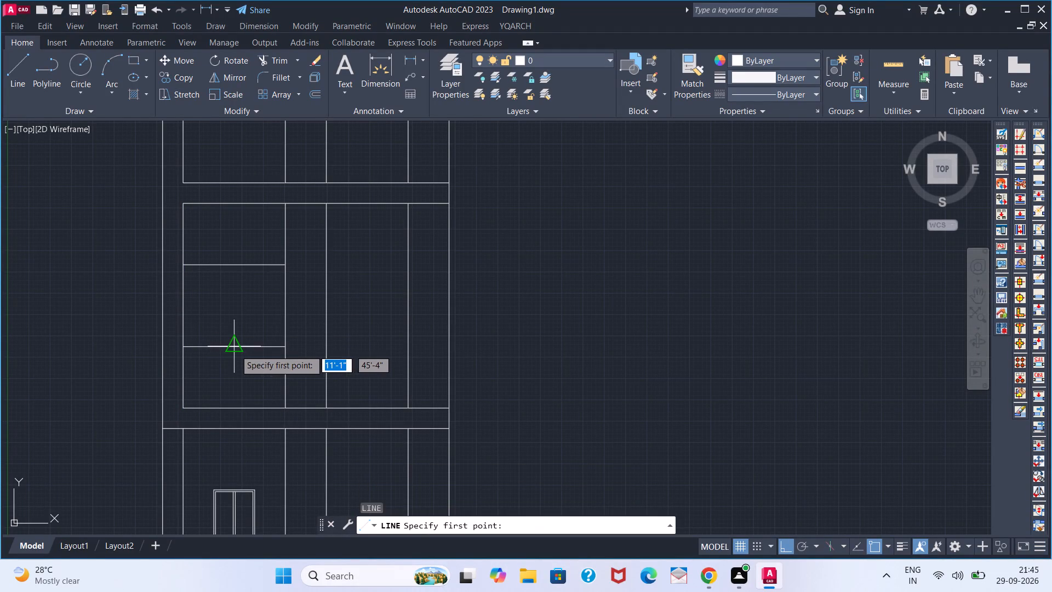
pyautogui.click(235, 350)
pyautogui.click(230, 271)
pyautogui.press('space')
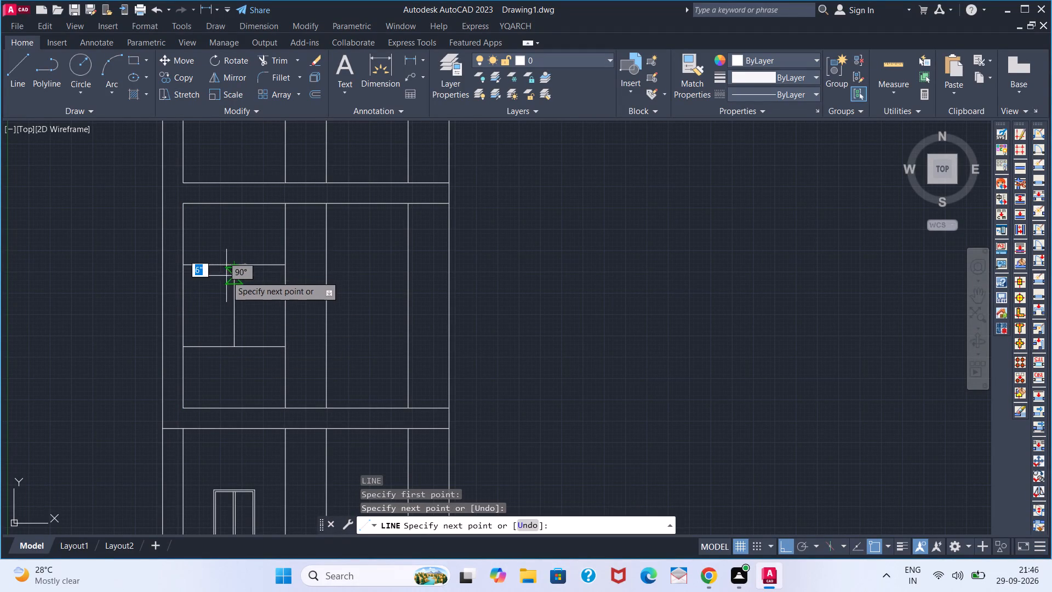
pyautogui.scroll(1, 228, 315)
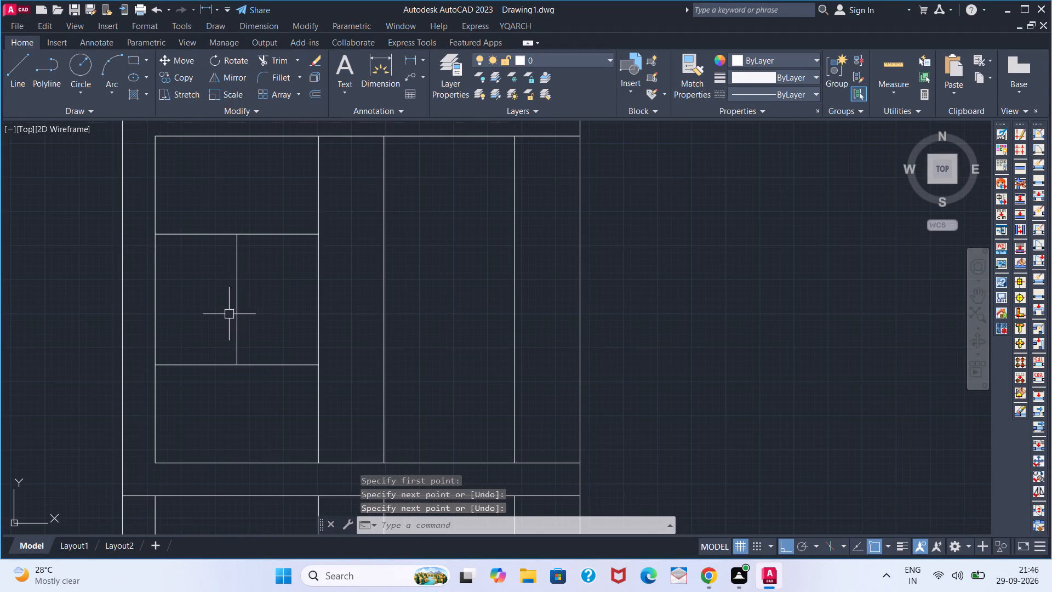
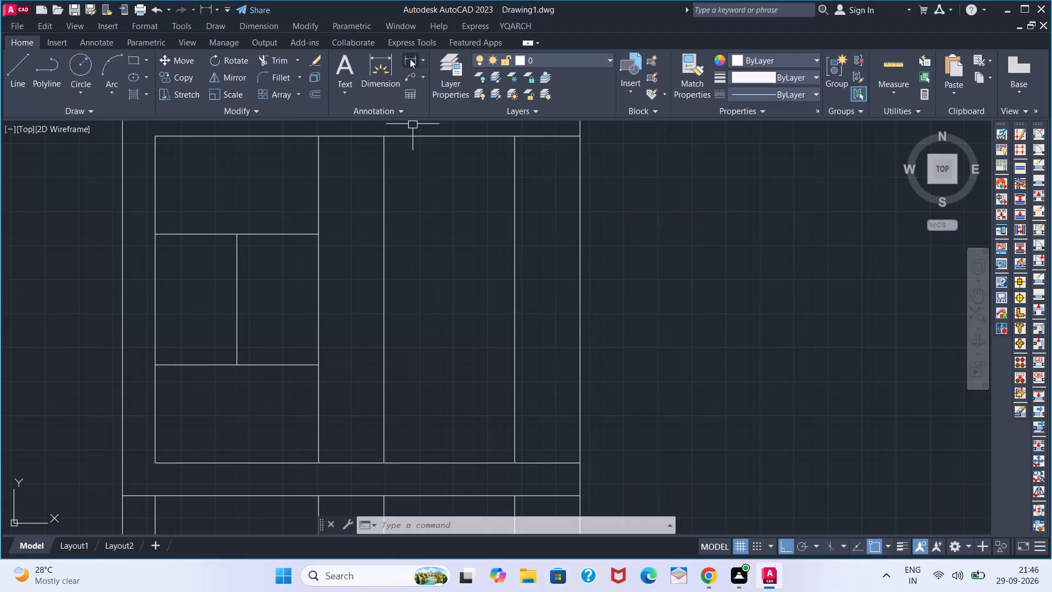
# Measure the width of the window opening in the bay above the door along its upper line.
pyautogui.click(410, 59)
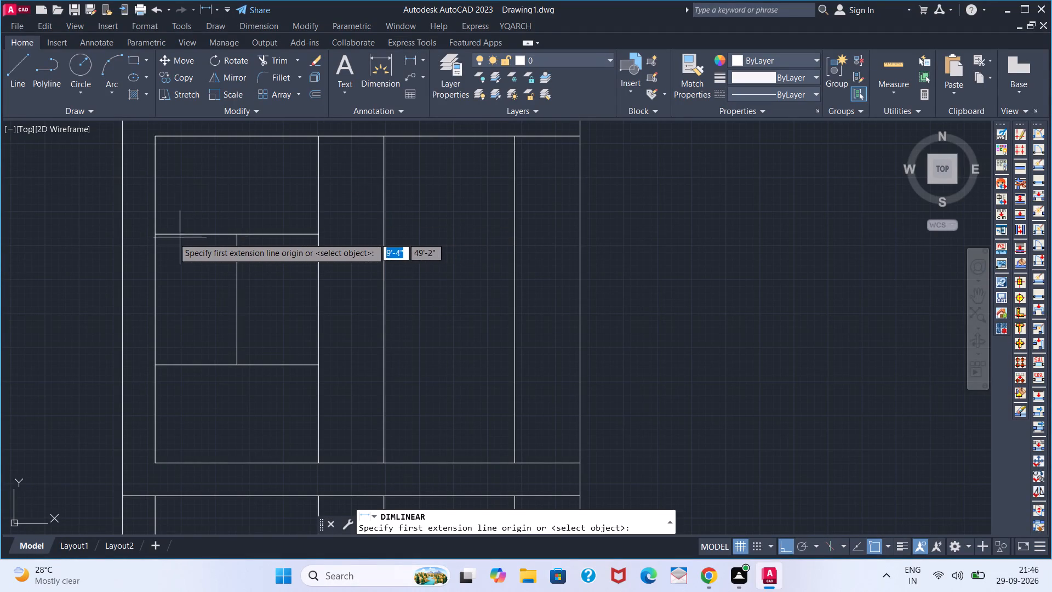
pyautogui.click(163, 238)
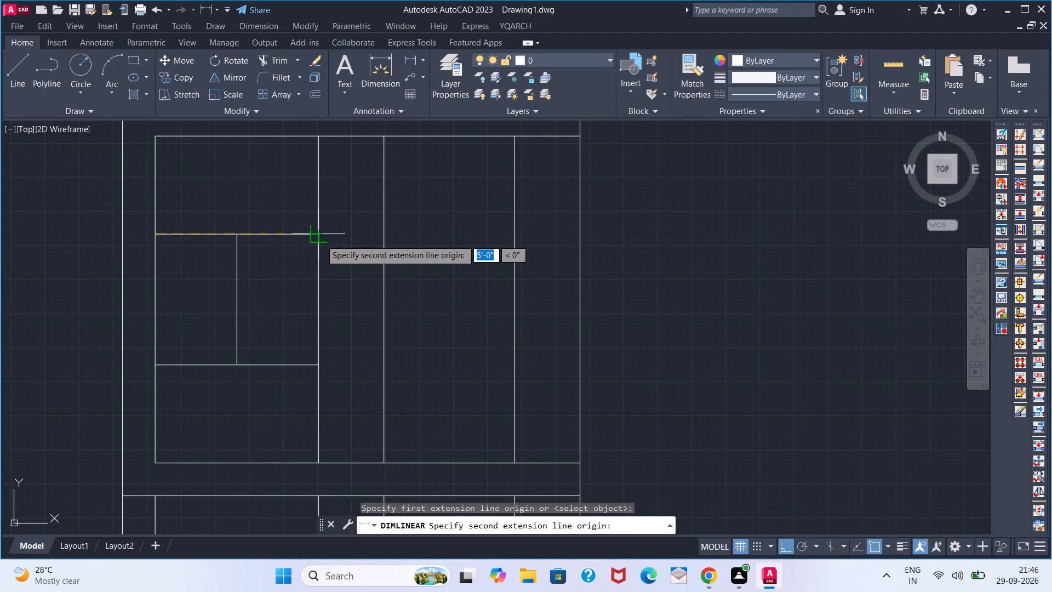
pyautogui.click(321, 240)
pyautogui.press('Escape')
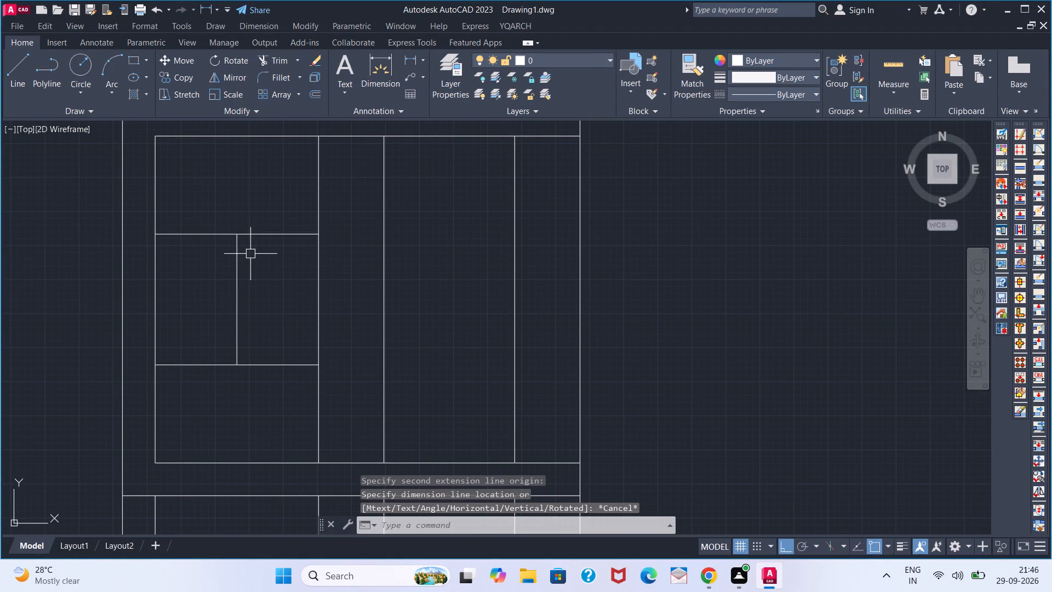
# Offset the window's upper and lower lines 1 inch inward and its vertical centre line 1 inch towards the outer wall.
pyautogui.scroll(-2, 249, 253)
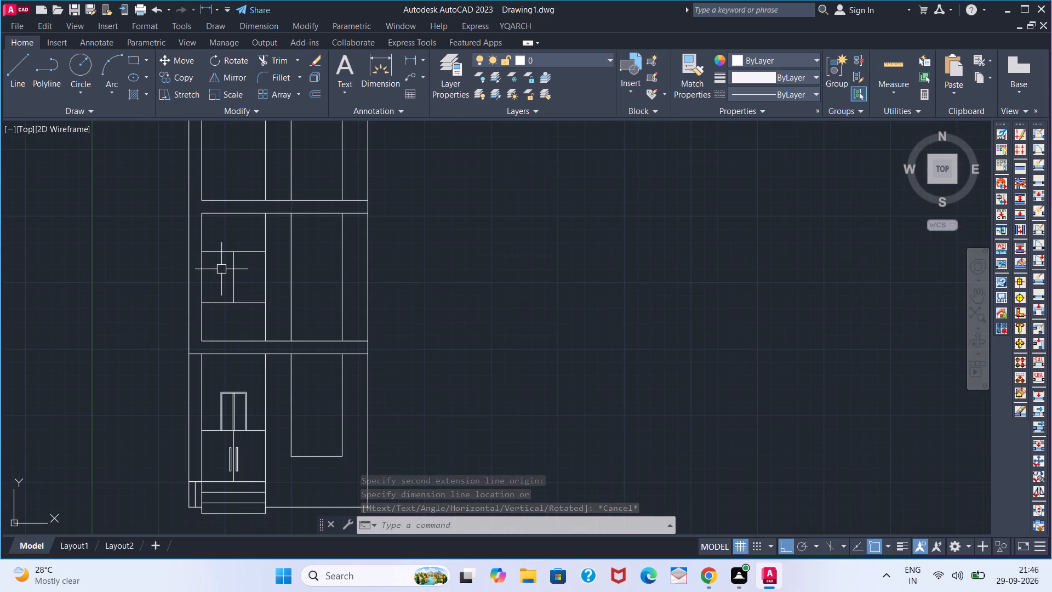
pyautogui.scroll(1, 222, 271)
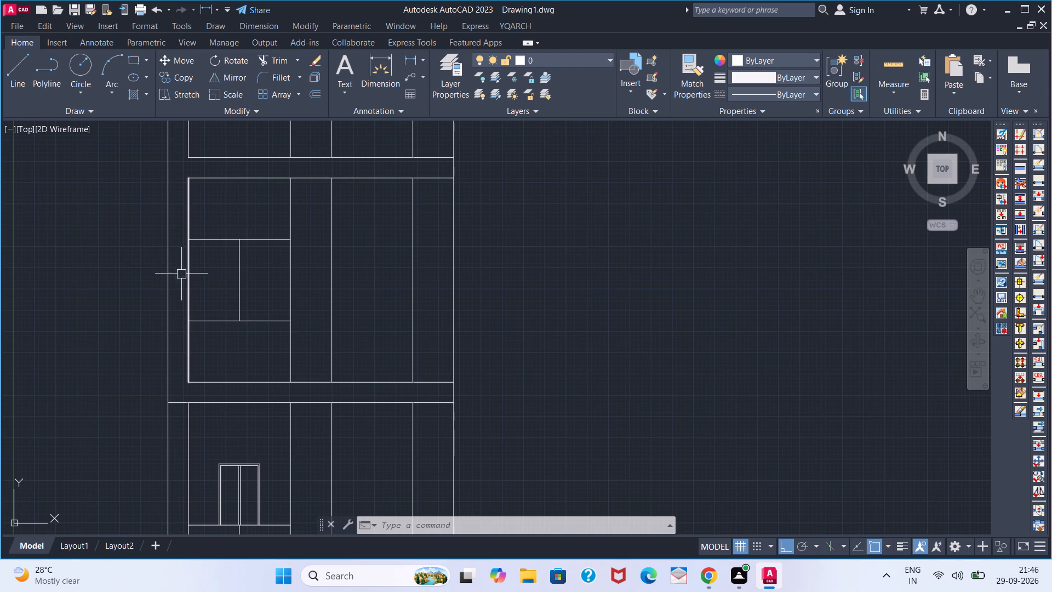
pyautogui.press('o')
pyautogui.press('Return')
pyautogui.press('1')
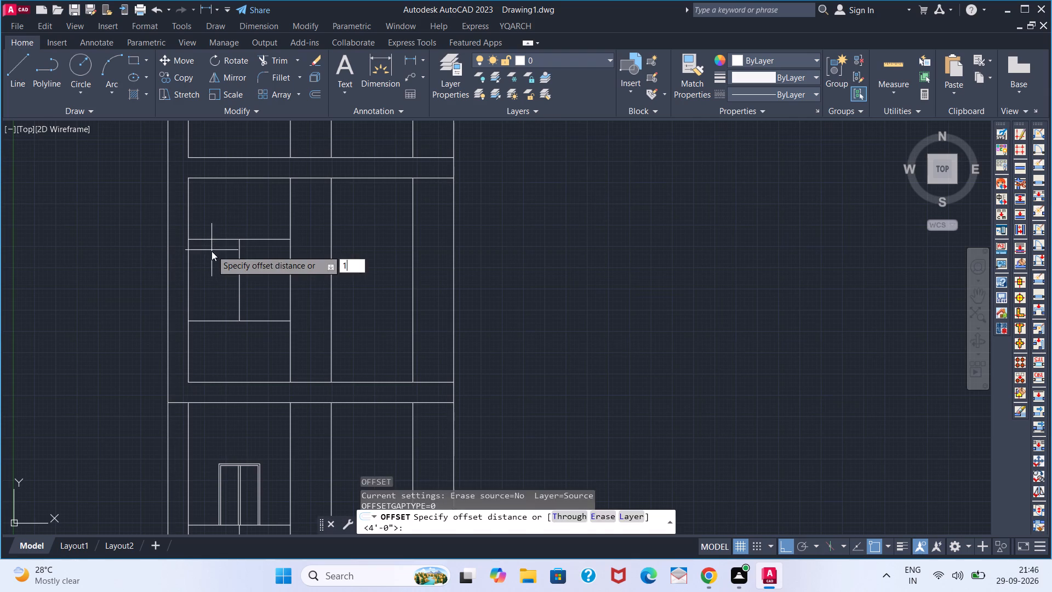
pyautogui.press('Return')
pyautogui.click(211, 243)
pyautogui.click(208, 280)
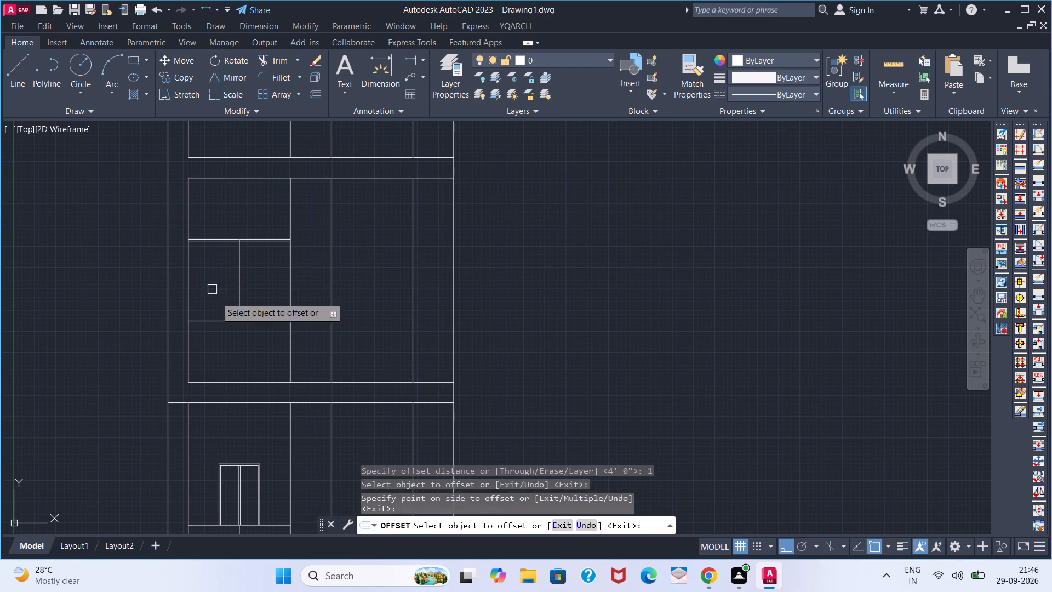
pyautogui.click(220, 318)
pyautogui.click(225, 264)
pyautogui.moveTo(235, 277); pyautogui.dragTo(216, 279)
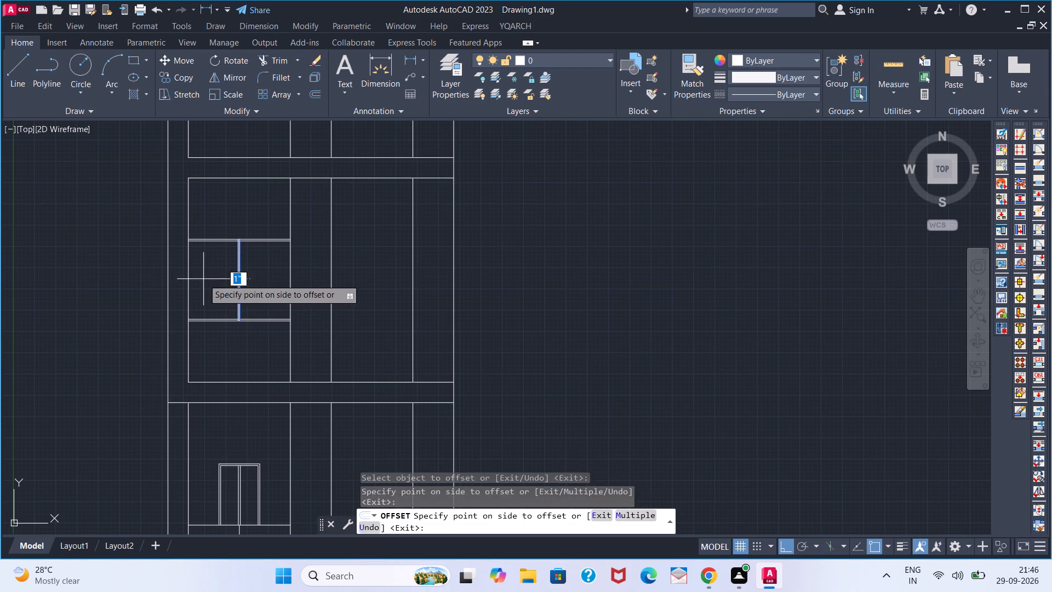
pyautogui.click(203, 279)
pyautogui.scroll(2, 194, 278)
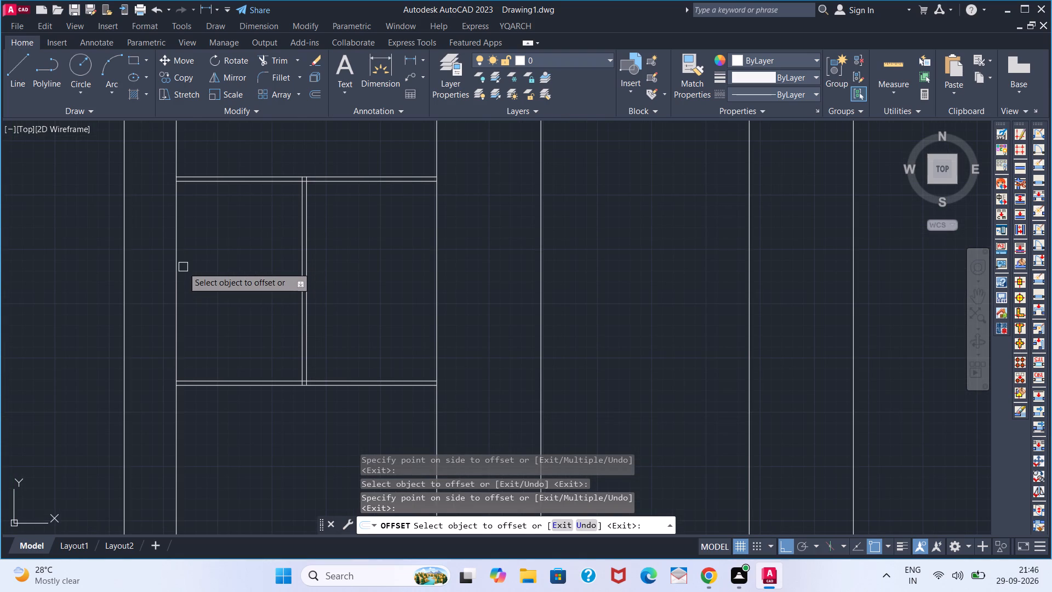
pyautogui.click(183, 267)
pyautogui.press('space')
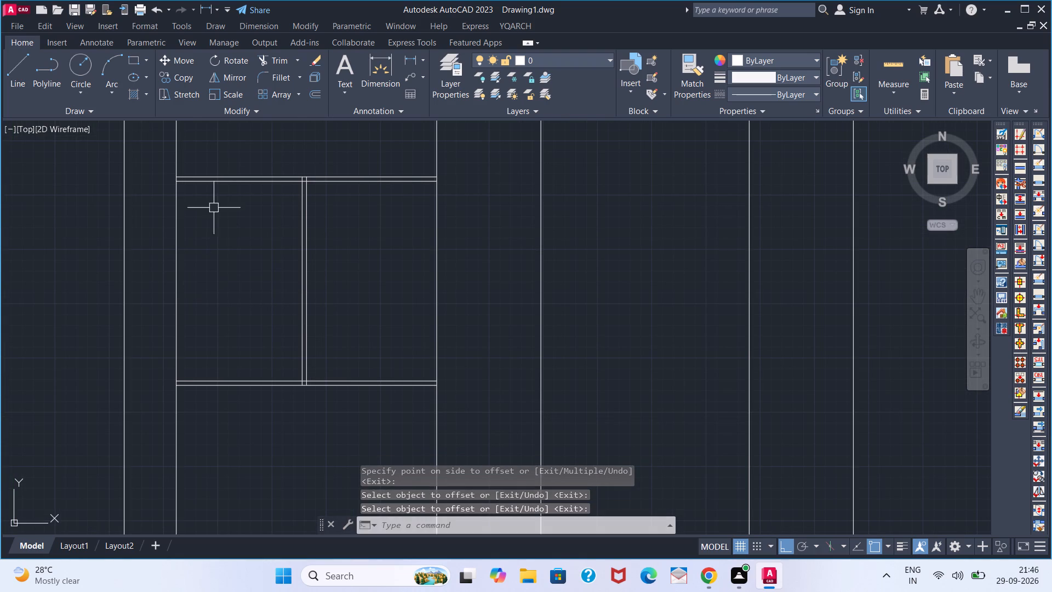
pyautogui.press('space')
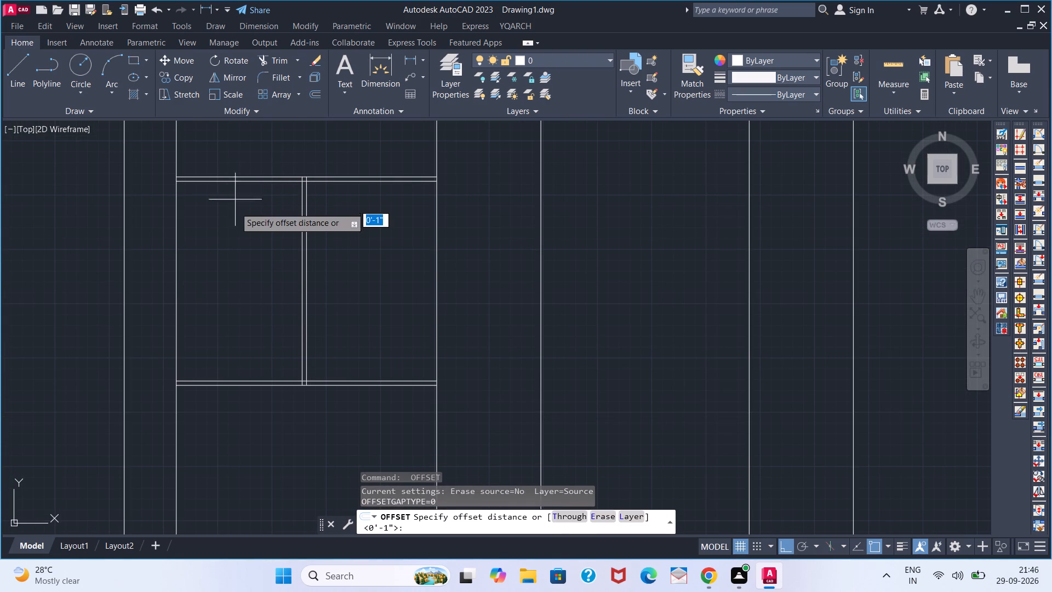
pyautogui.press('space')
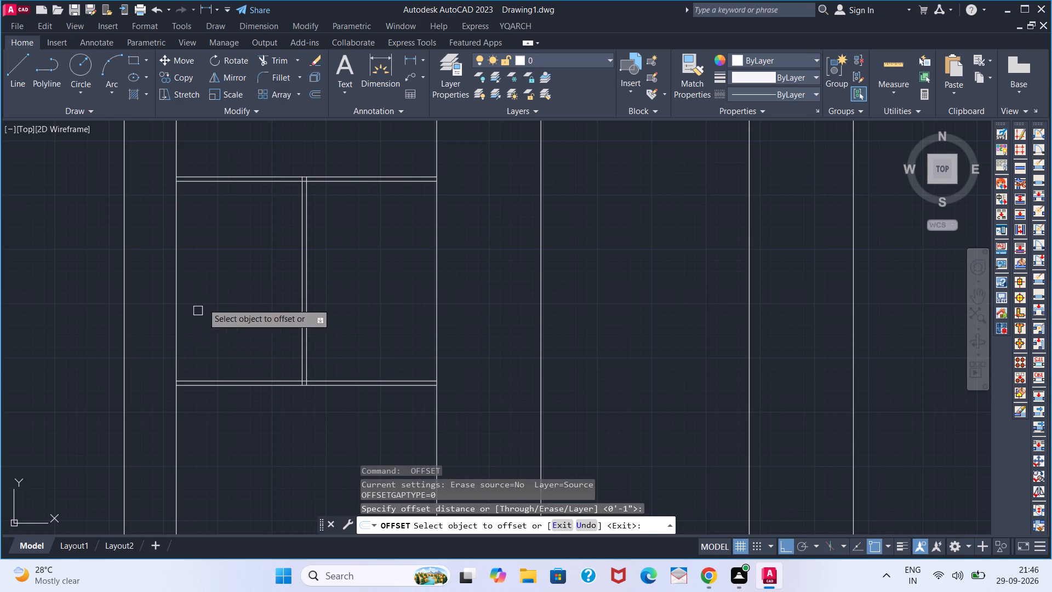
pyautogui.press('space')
# Draw a line along the inner sill of the left window panel and a vertical line from its midpoint up to the inner head line.
pyautogui.press('l')
pyautogui.press('Return')
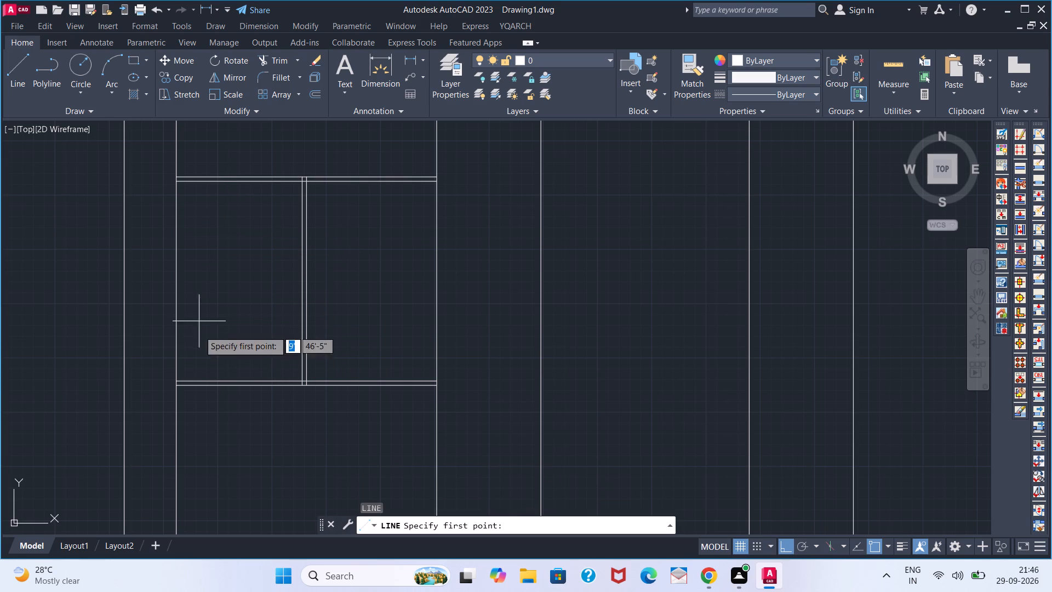
pyautogui.click(181, 374)
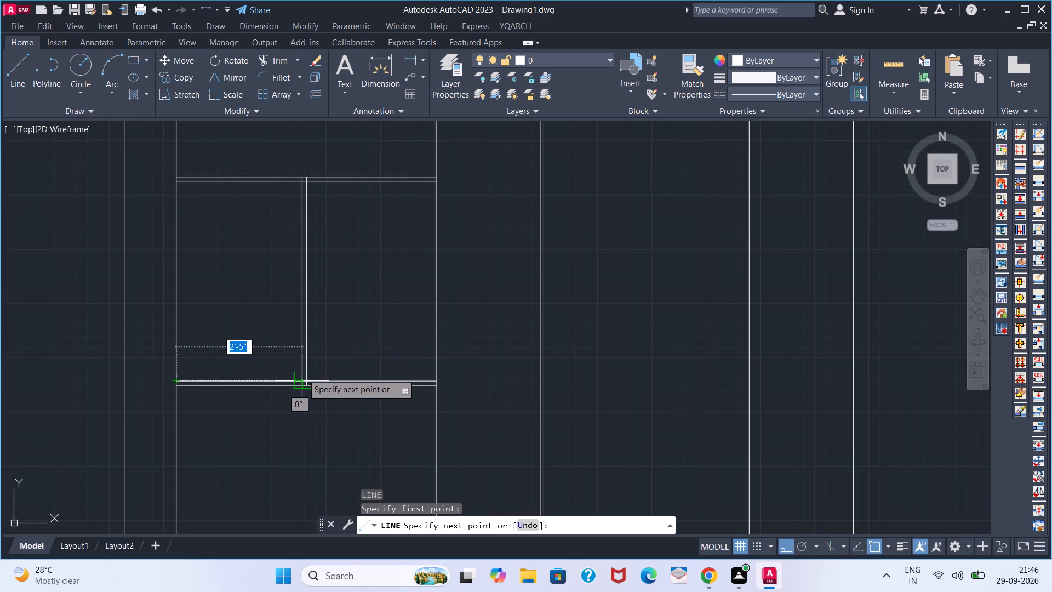
pyautogui.click(299, 377)
pyautogui.press('space')
pyautogui.press('space')
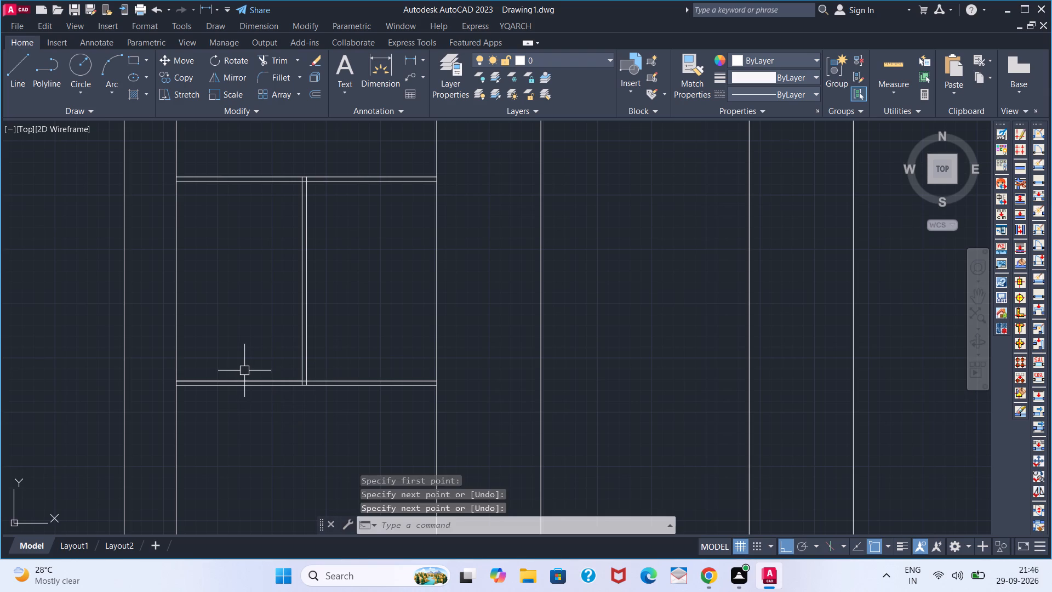
pyautogui.click(242, 375)
pyautogui.click(238, 184)
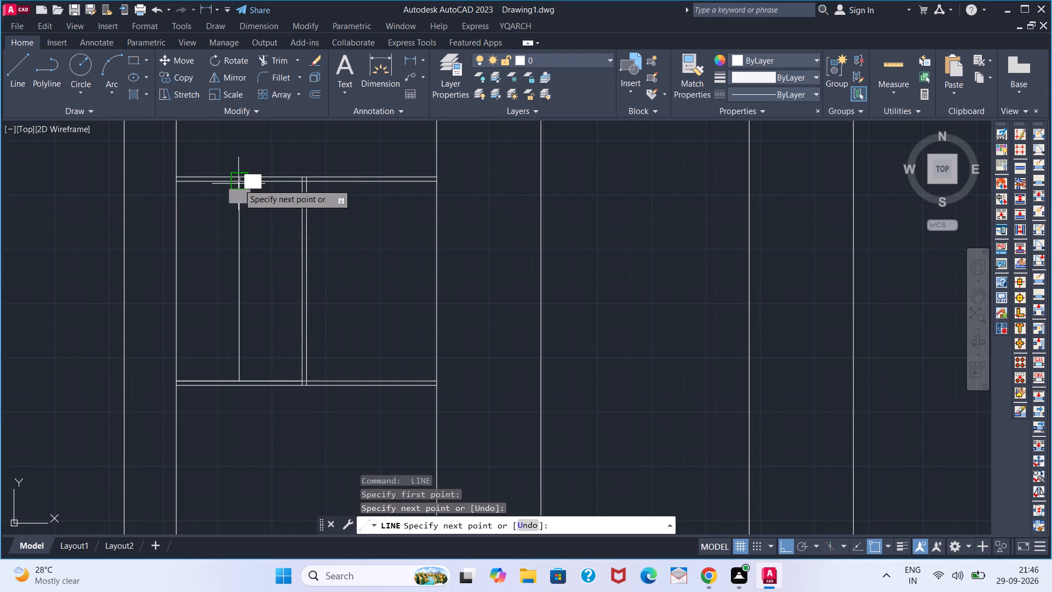
pyautogui.press('space')
# Trim the left mullion line's end above the inner head line and the inner head line's segment between the two mullion lines.
pyautogui.scroll(-1, 218, 298)
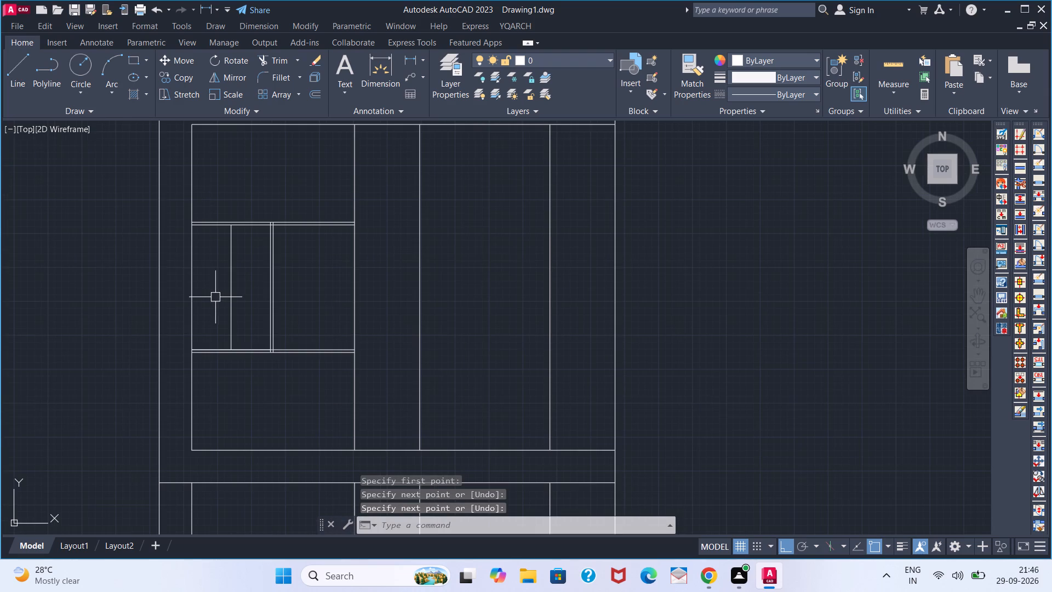
pyautogui.scroll(2, 281, 220)
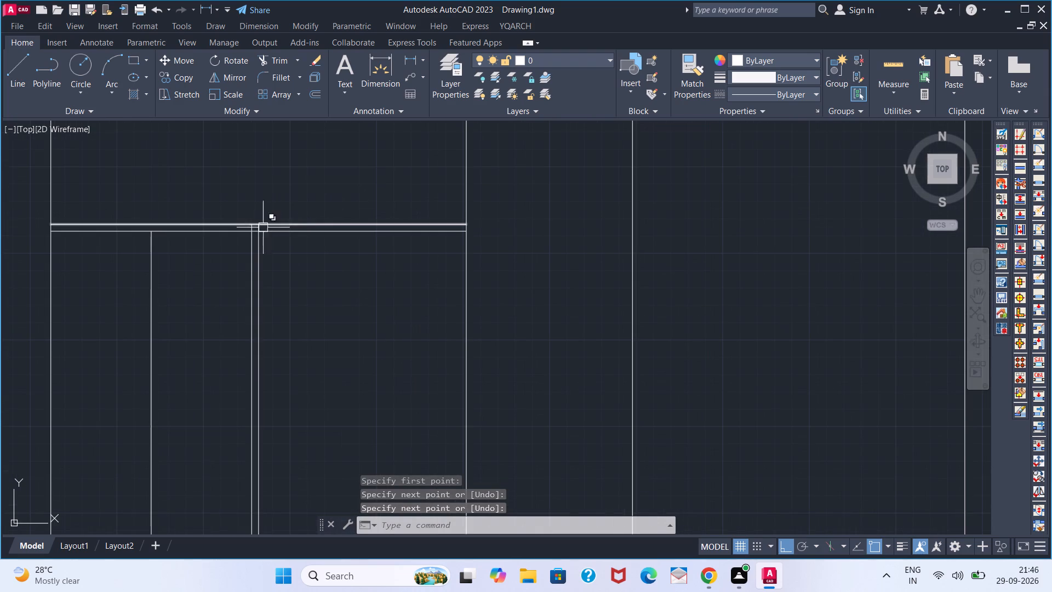
pyautogui.write('TR')
pyautogui.press('space')
pyautogui.scroll(4, 251, 225)
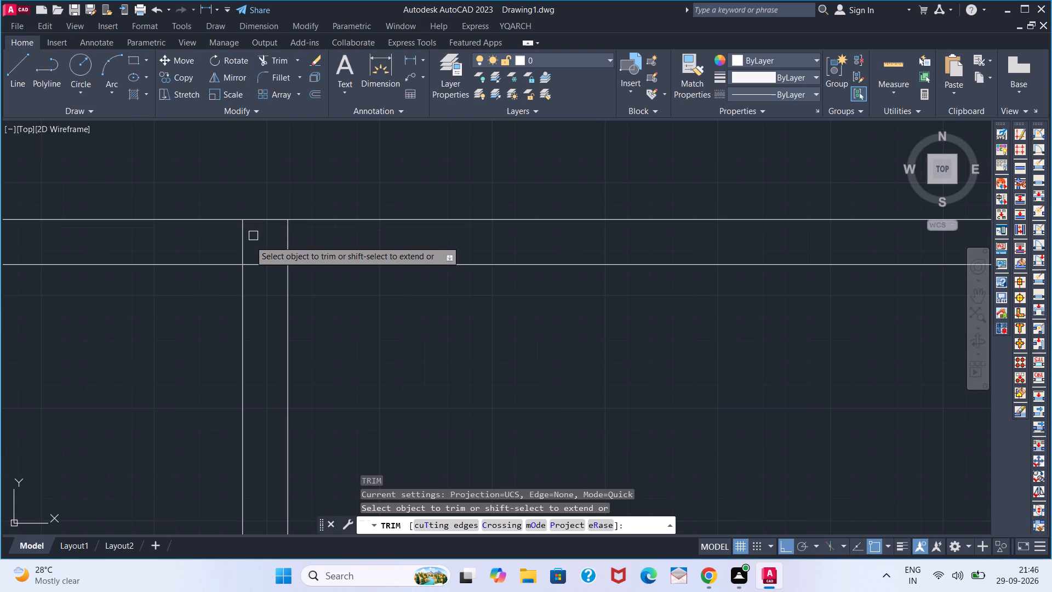
pyautogui.click(245, 241)
pyautogui.scroll(-2, 271, 242)
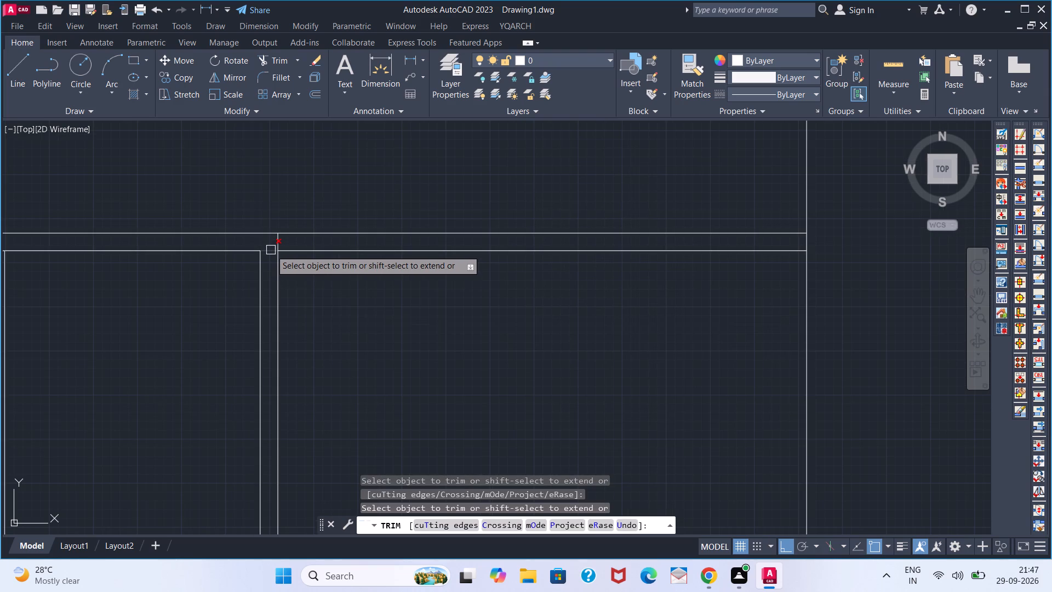
pyautogui.click(271, 250)
# Trim the left mullion line's end below the inner sill line and the inner sill line's segment between the two mullion lines.
pyautogui.scroll(-3, 87, 254)
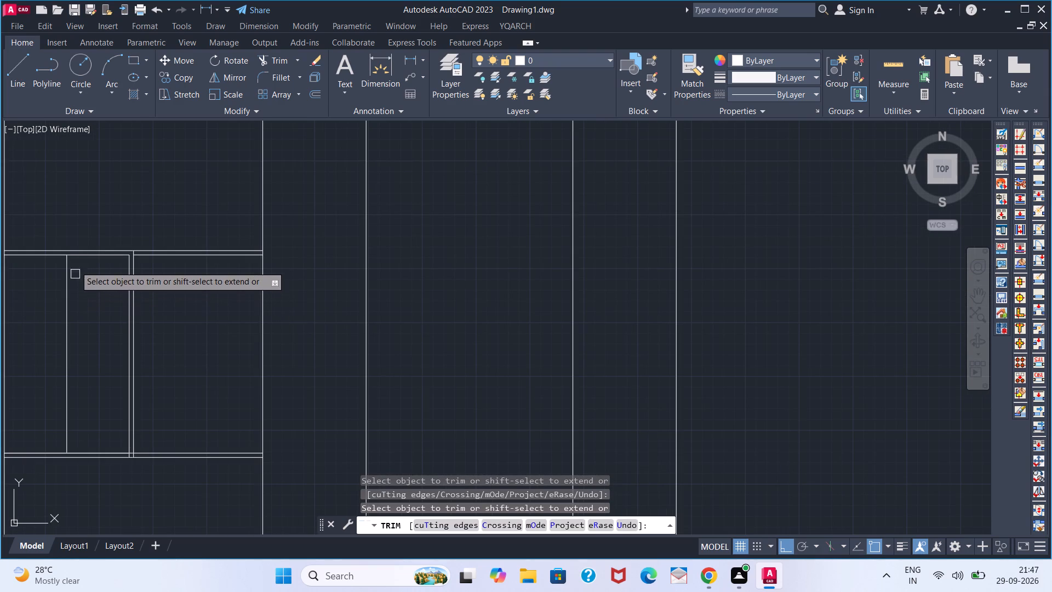
pyautogui.moveTo(102, 317); pyautogui.dragTo(246, 246, button='middle')
pyautogui.scroll(2, 169, 387)
pyautogui.scroll(3, 419, 384)
pyautogui.click(469, 368)
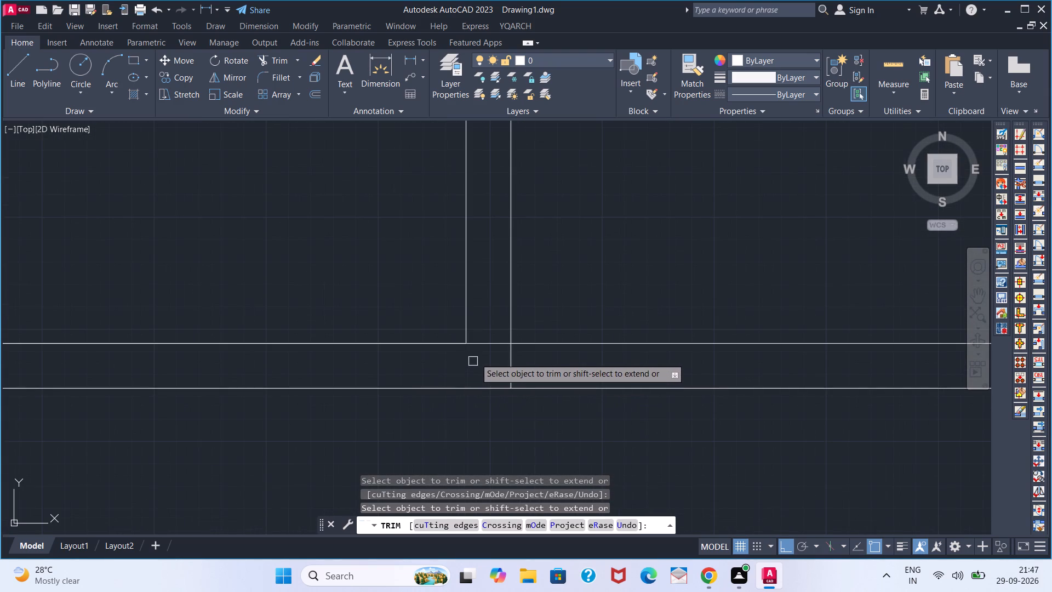
pyautogui.click(483, 344)
pyautogui.scroll(-5, 474, 351)
pyautogui.scroll(-3, 375, 395)
pyautogui.press('space')
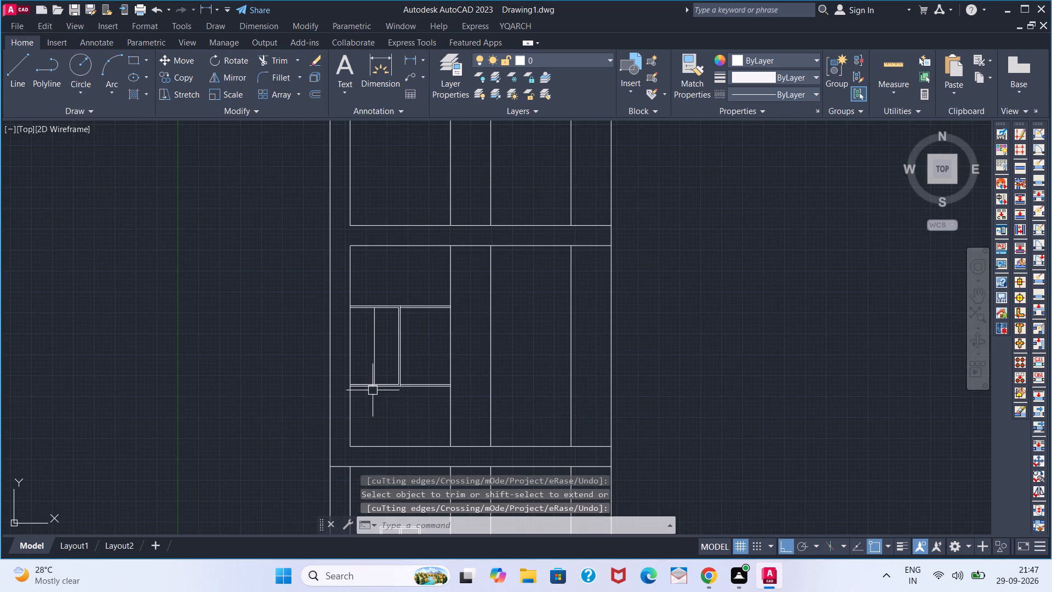
# Copy the complete window from its lower outer corner to the matching bay one storey up, about 11'-2" directly above.
pyautogui.moveTo(391, 348); pyautogui.dragTo(291, 386, button='middle')
pyautogui.middleClick(281, 381)
pyautogui.moveTo(262, 363); pyautogui.dragTo(247, 343, button='middle')
pyautogui.scroll(2, 299, 320)
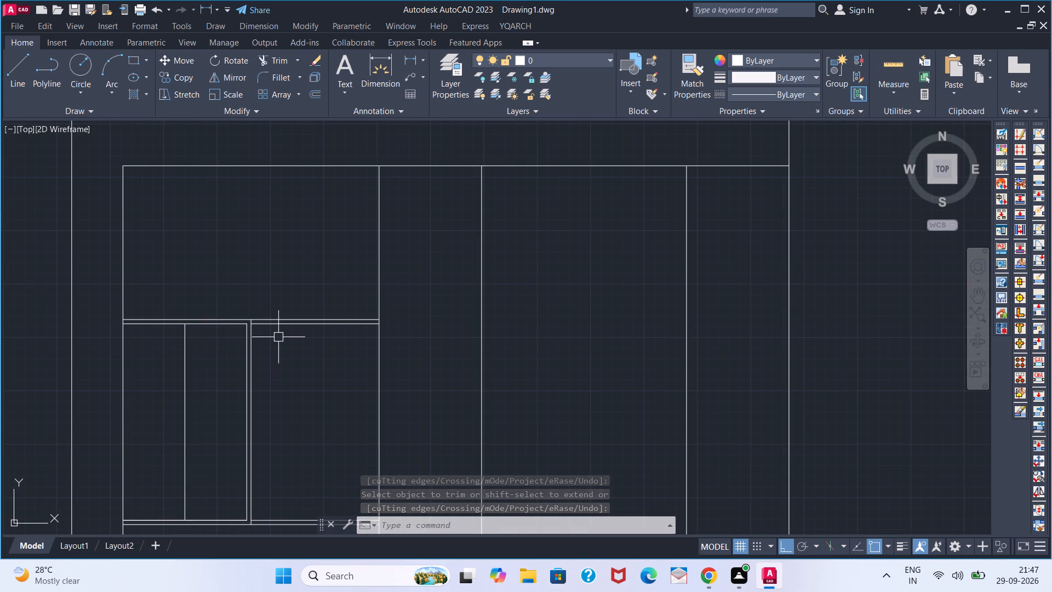
pyautogui.scroll(-2, 195, 390)
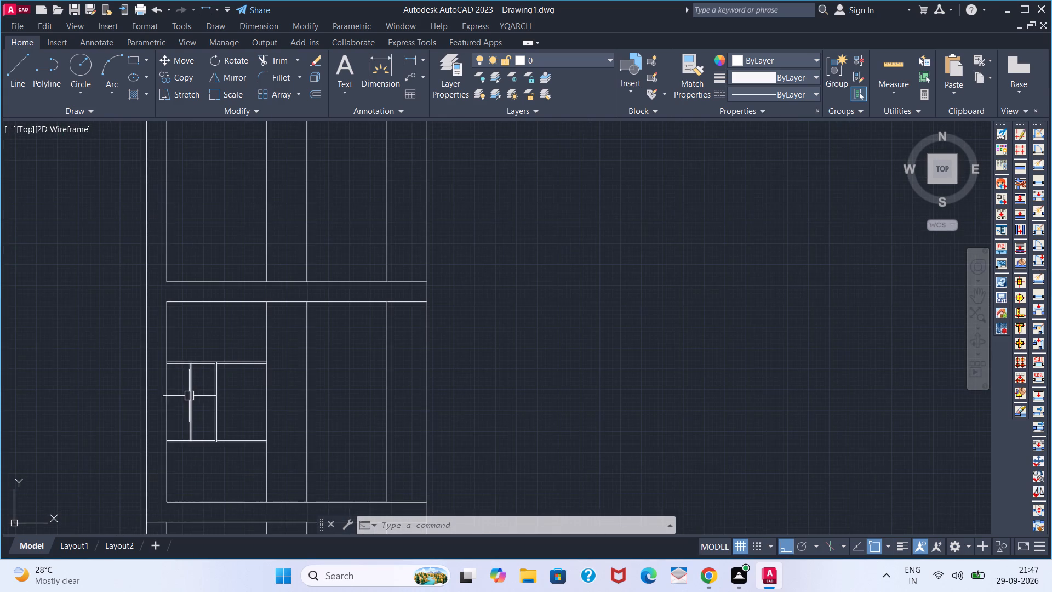
pyautogui.moveTo(193, 391); pyautogui.dragTo(213, 379, button='middle')
pyautogui.moveTo(274, 321); pyautogui.dragTo(265, 348)
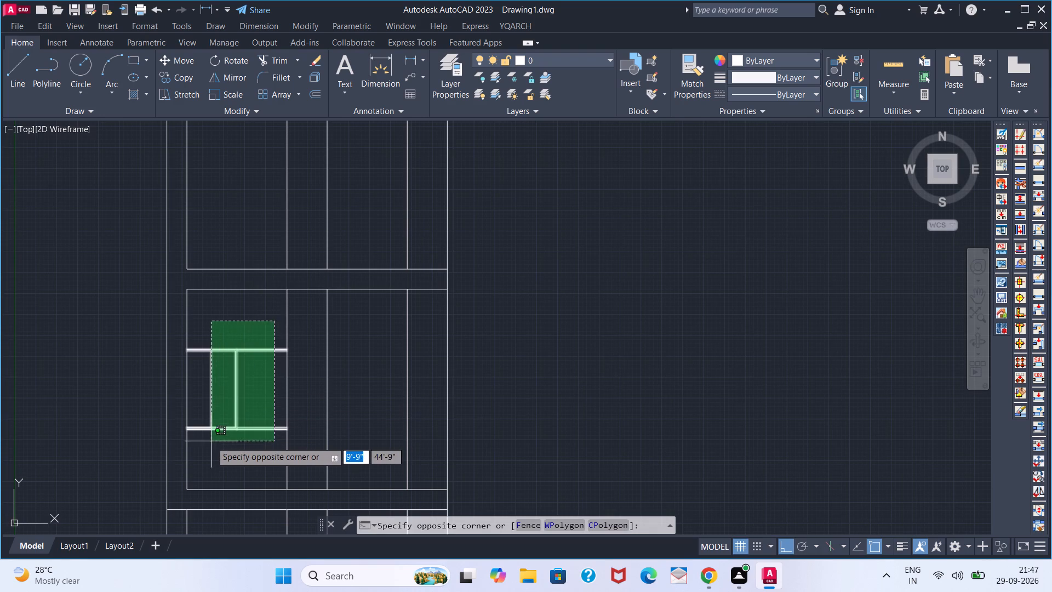
pyautogui.click(205, 445)
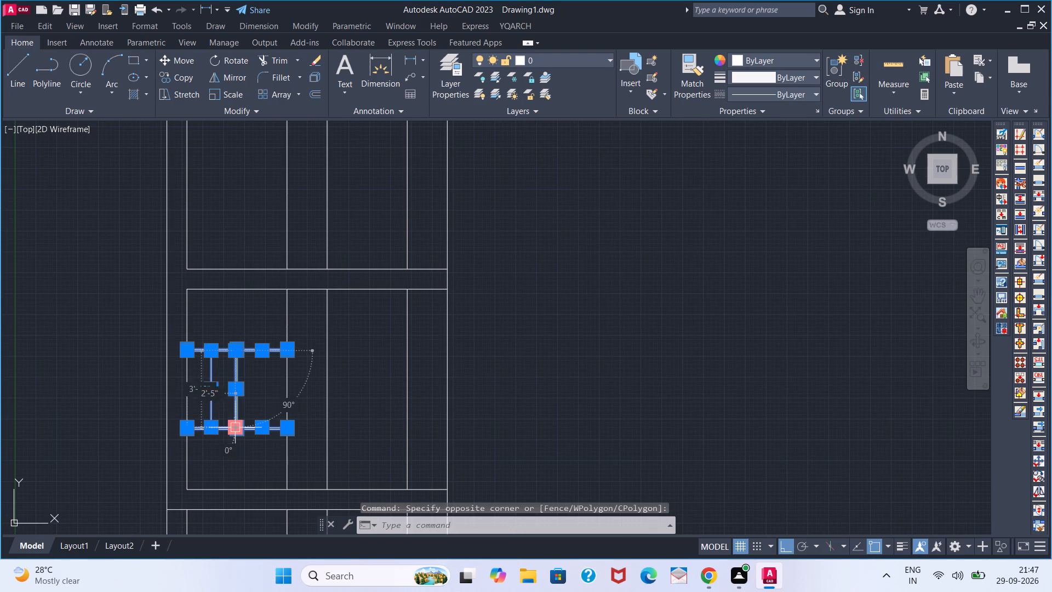
pyautogui.write('CO')
pyautogui.press('Return')
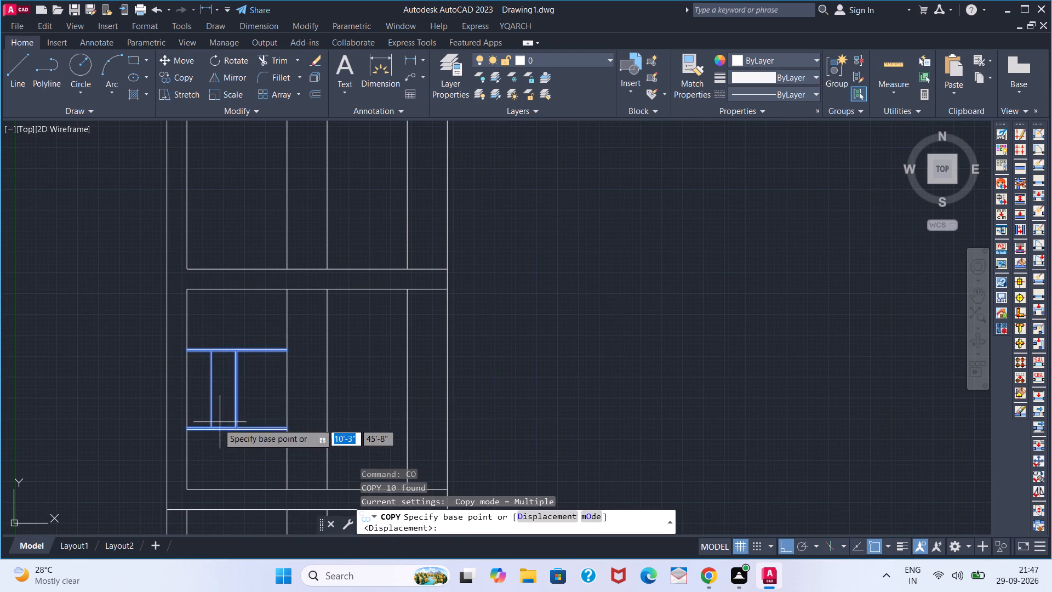
pyautogui.scroll(7, 193, 430)
pyautogui.scroll(-2, 101, 422)
pyautogui.click(84, 422)
pyautogui.scroll(-5, 84, 373)
pyautogui.moveTo(89, 291); pyautogui.dragTo(92, 300, button='middle')
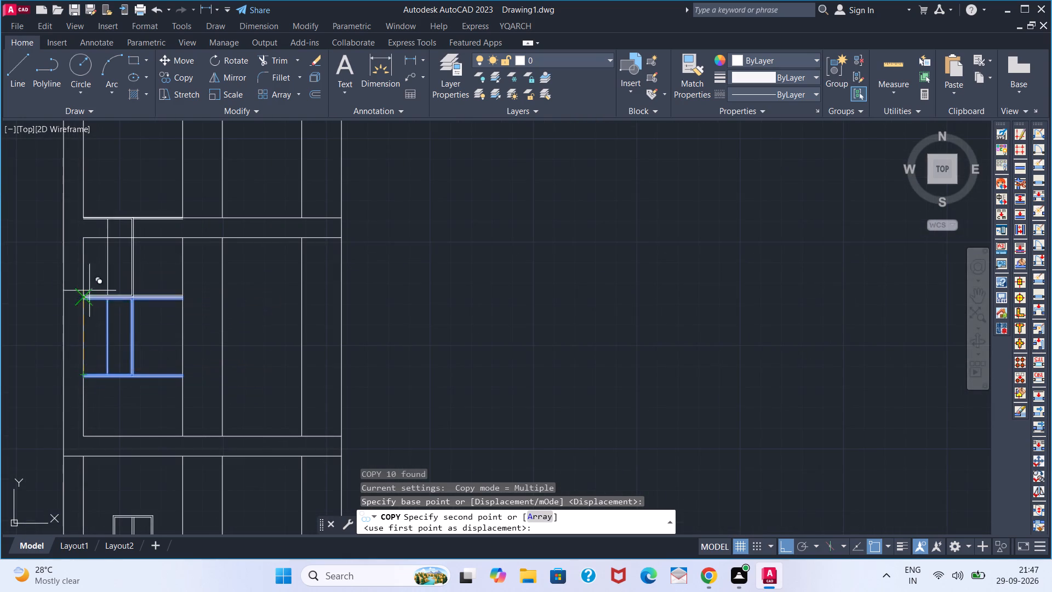
pyautogui.scroll(-1, 92, 305)
pyautogui.moveTo(92, 300); pyautogui.dragTo(147, 527, button='middle')
pyautogui.scroll(3, 145, 448)
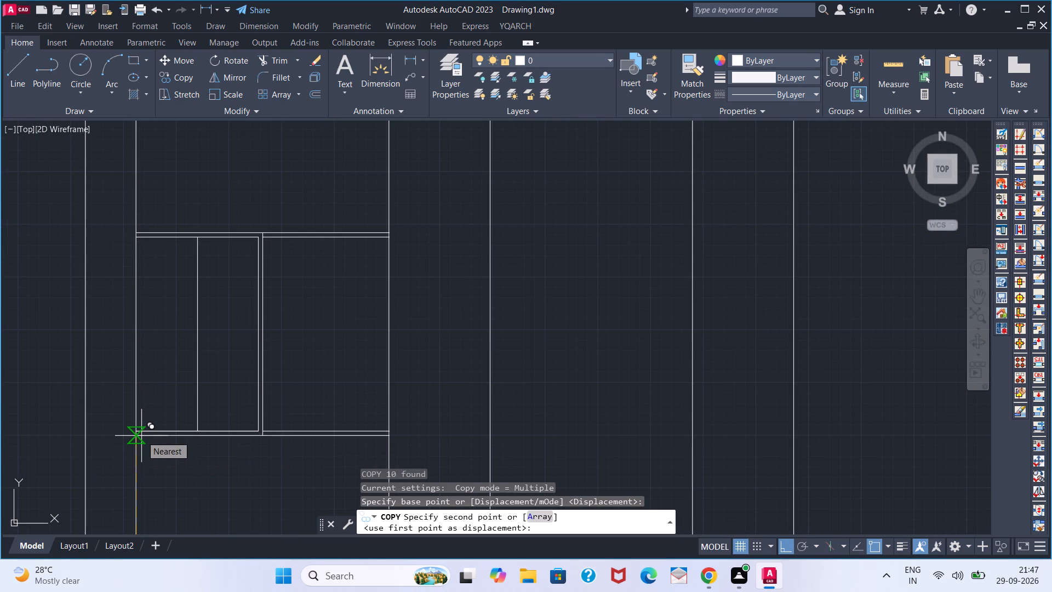
pyautogui.scroll(-1, 141, 436)
pyautogui.moveTo(141, 435); pyautogui.dragTo(148, 396, button='middle')
pyautogui.click(148, 390)
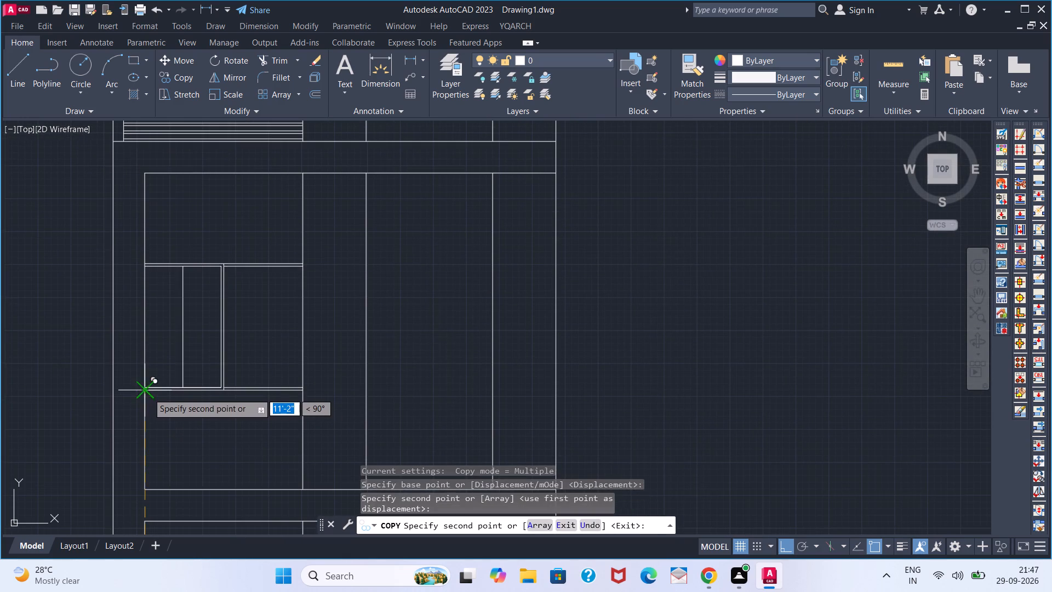
pyautogui.scroll(-4, 154, 404)
pyautogui.moveTo(191, 454); pyautogui.dragTo(225, 255, button='middle')
pyautogui.moveTo(232, 240); pyautogui.dragTo(241, 218, button='middle')
pyautogui.middleClick(241, 218)
pyautogui.press('space')
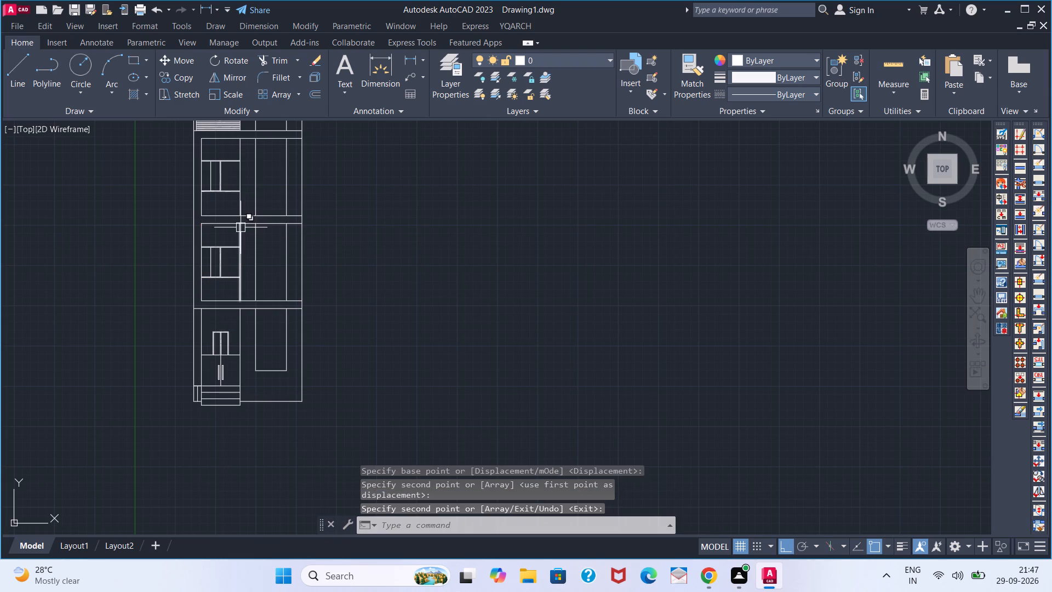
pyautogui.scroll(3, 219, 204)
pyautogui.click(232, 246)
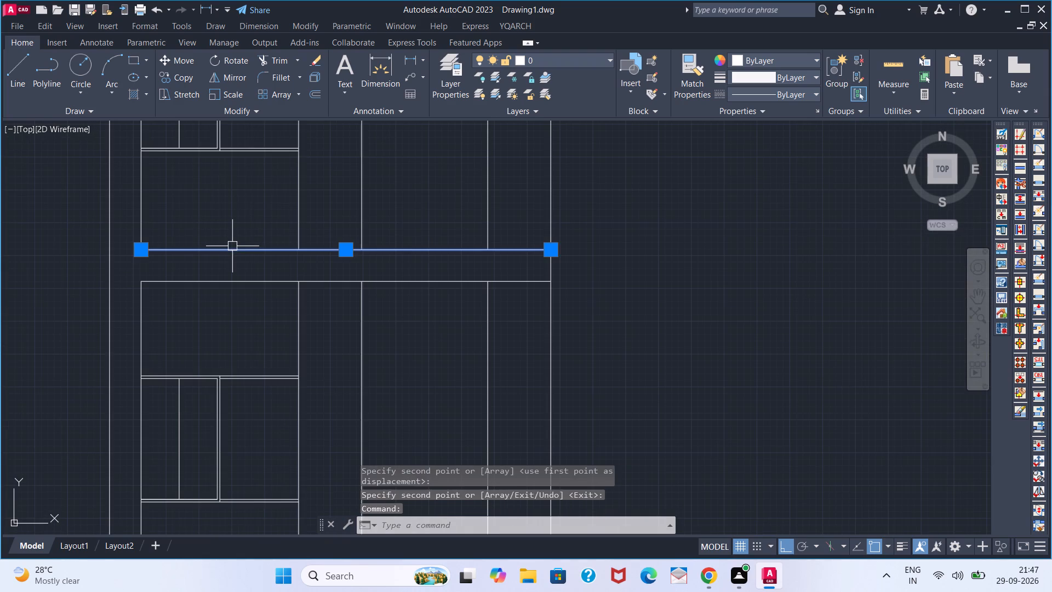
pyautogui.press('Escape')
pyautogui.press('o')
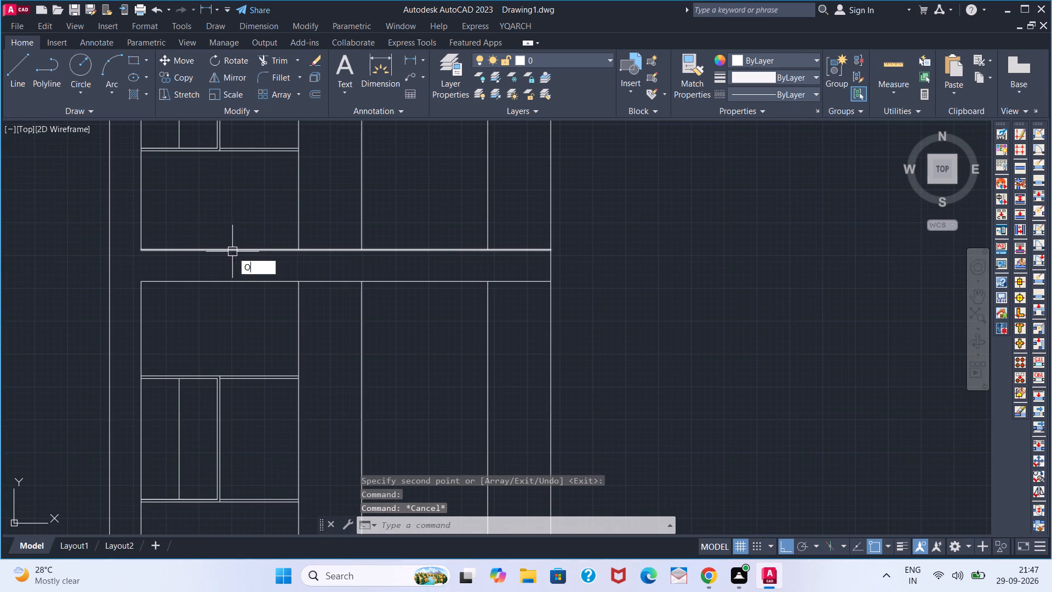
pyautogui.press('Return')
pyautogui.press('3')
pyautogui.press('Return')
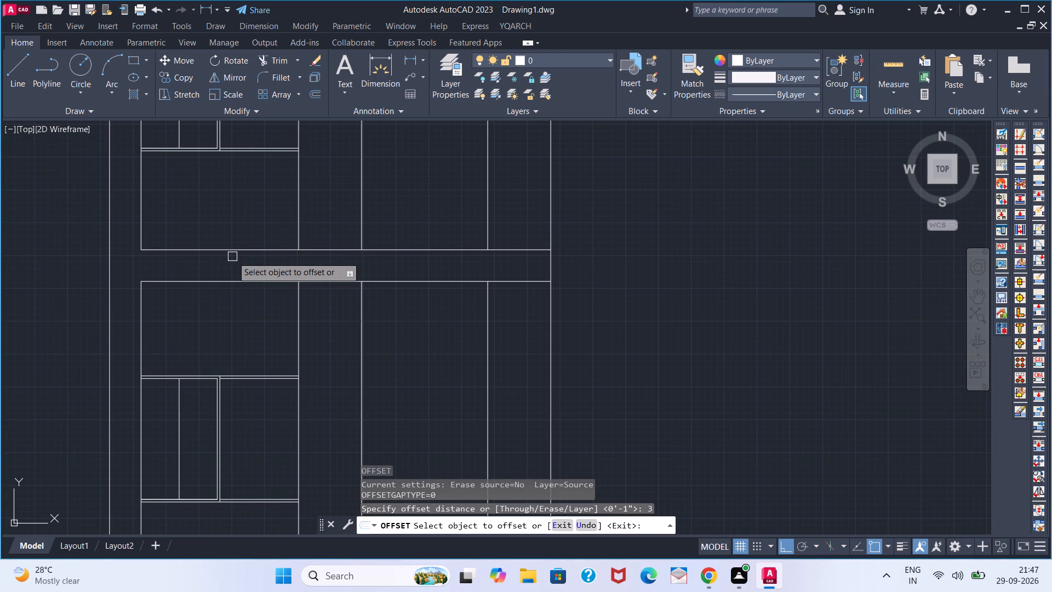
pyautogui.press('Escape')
# Offset the bottom line of the upper window storey 3' upward as a sill-height guide.
pyautogui.press('space')
pyautogui.press('3')
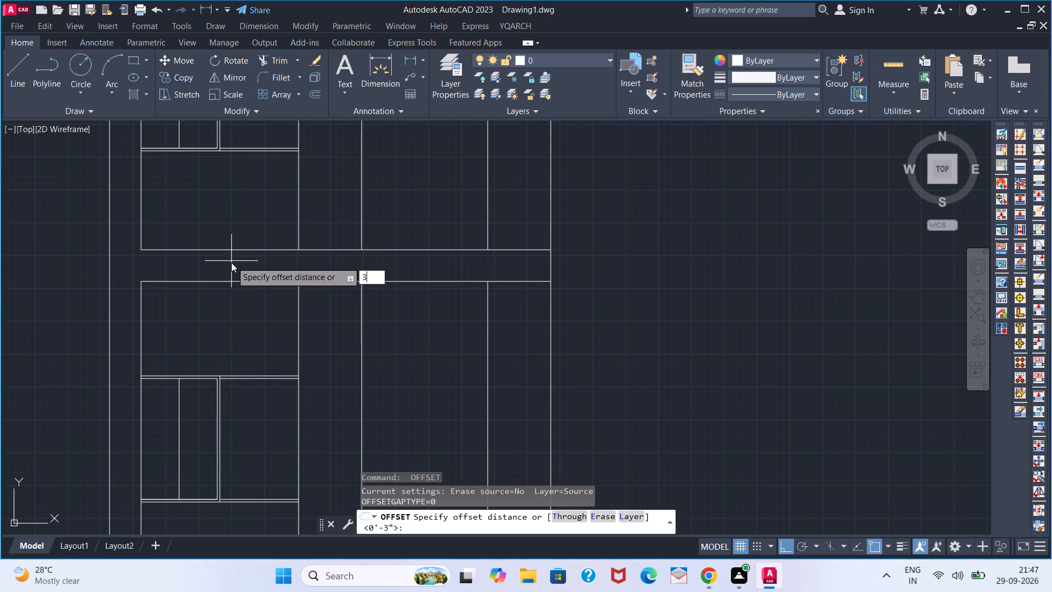
pyautogui.press("'")
pyautogui.press('Return')
pyautogui.click(231, 253)
pyautogui.click(232, 216)
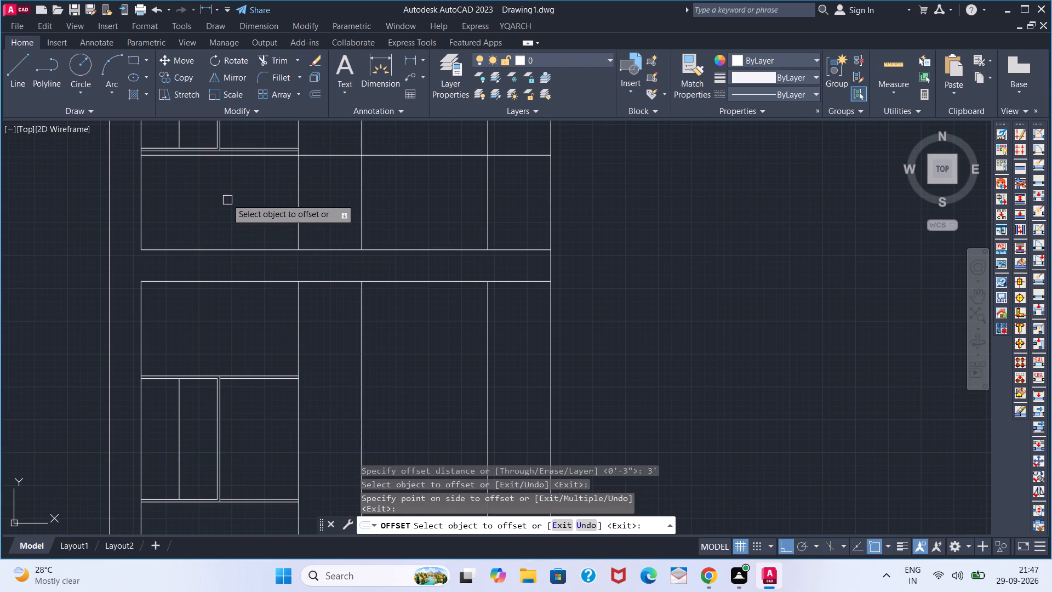
pyautogui.press('space')
# Move the upper window's head, sill and mullion lines straight down from the outer sill's left end onto the 3' guide line.
pyautogui.moveTo(218, 200); pyautogui.dragTo(267, 264, button='middle')
pyautogui.moveTo(267, 265); pyautogui.dragTo(272, 270, button='middle')
pyautogui.moveTo(279, 280); pyautogui.dragTo(289, 292, button='middle')
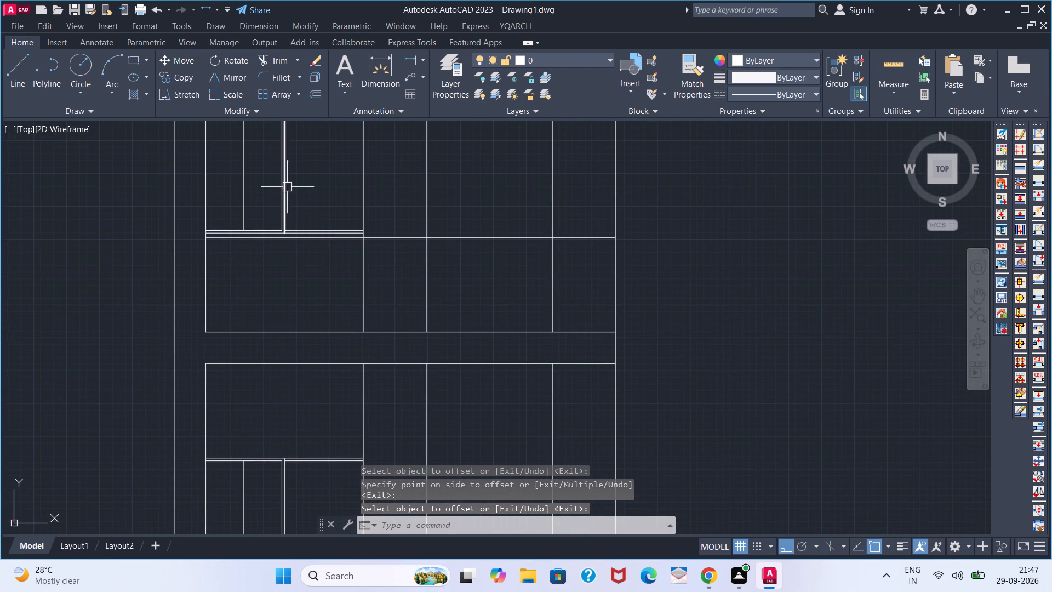
pyautogui.scroll(2, 293, 223)
pyautogui.scroll(-3, 294, 229)
pyautogui.moveTo(300, 202); pyautogui.dragTo(306, 256, button='middle')
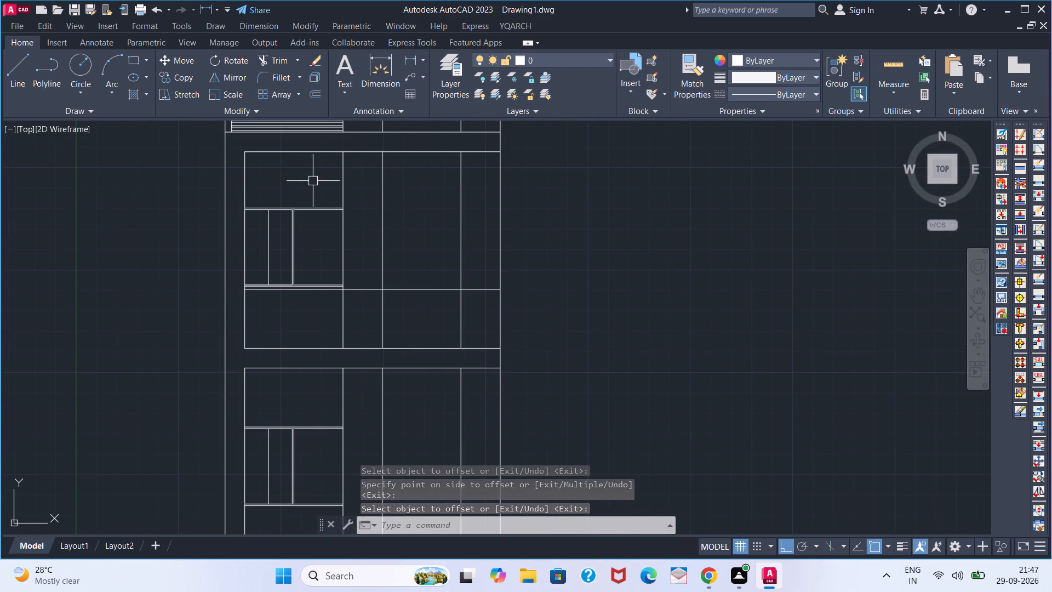
pyautogui.moveTo(313, 182); pyautogui.dragTo(313, 189)
pyautogui.click(270, 288)
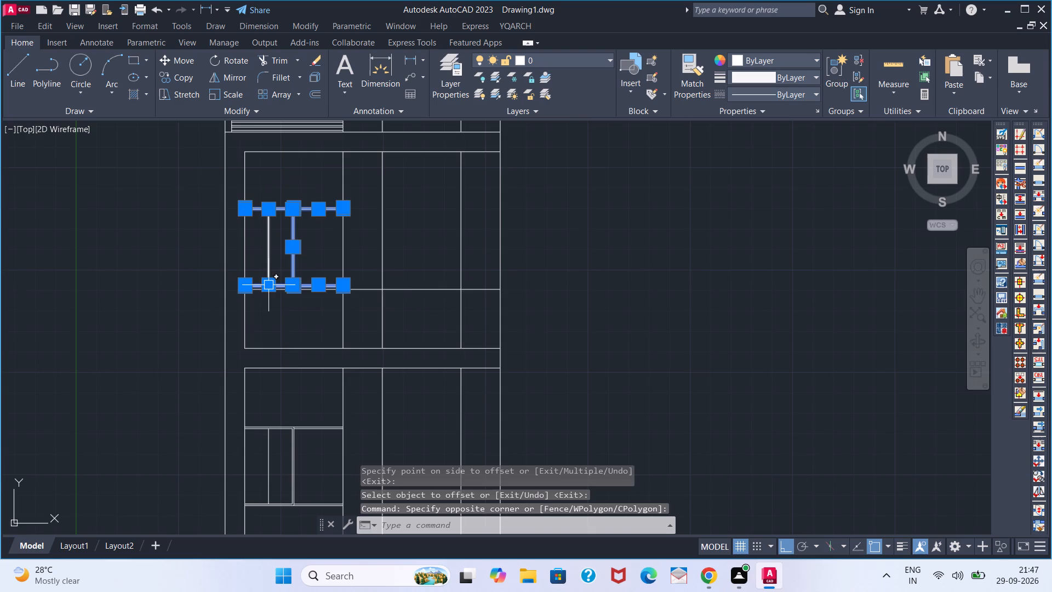
pyautogui.scroll(3, 262, 283)
pyautogui.press('m')
pyautogui.press('Return')
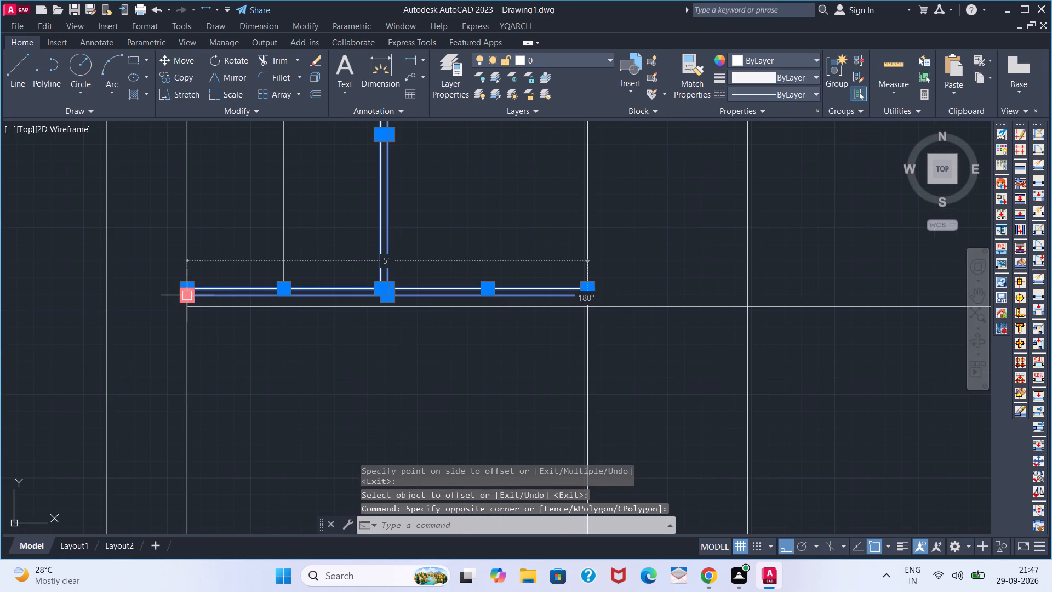
pyautogui.scroll(3, 188, 298)
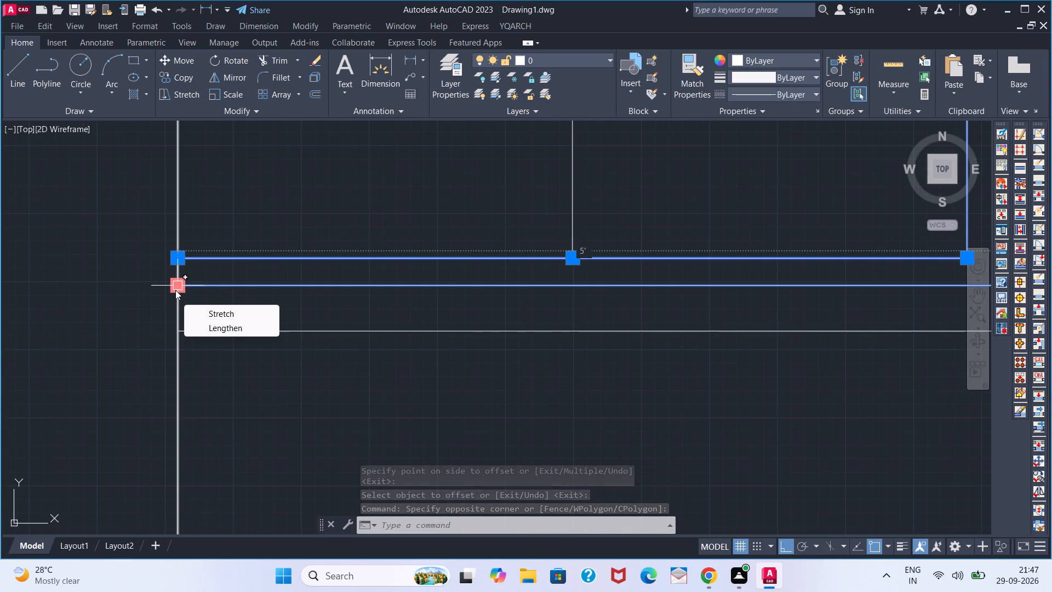
pyautogui.press('.')
pyautogui.press('BackSpace')
pyautogui.press('BackSpace')
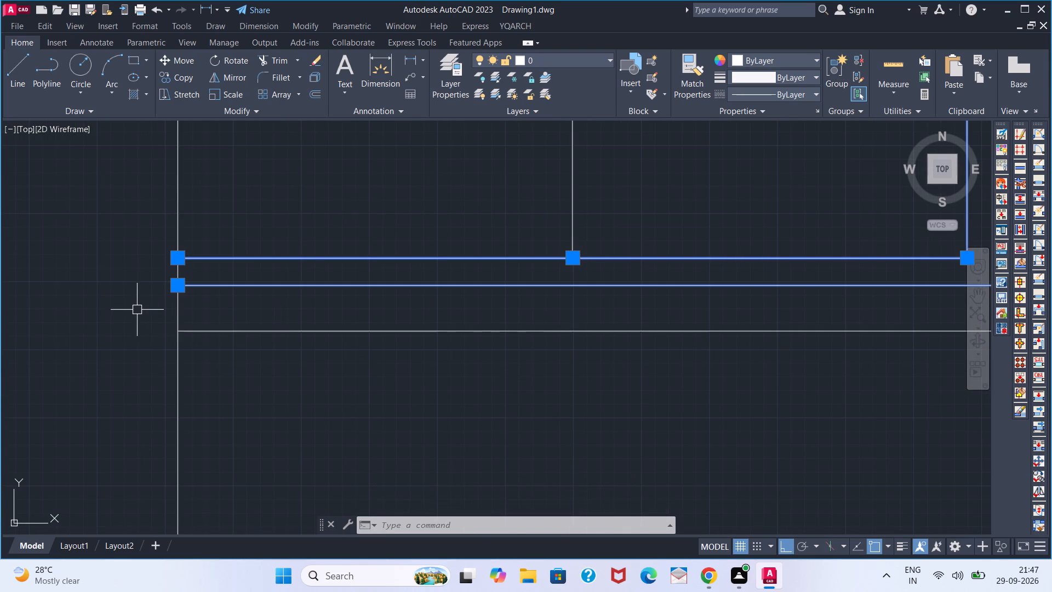
pyautogui.press('m')
pyautogui.press('Return')
pyautogui.click(178, 284)
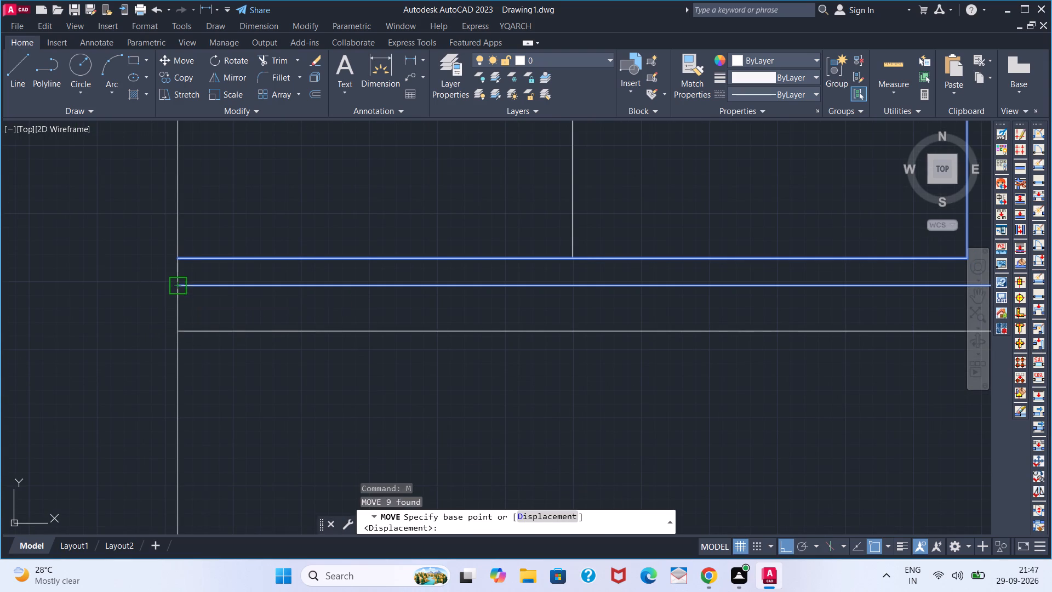
pyautogui.click(178, 332)
pyautogui.press('space')
# Erase the full-width guide line at the upper window's sill.
pyautogui.scroll(-4, 181, 344)
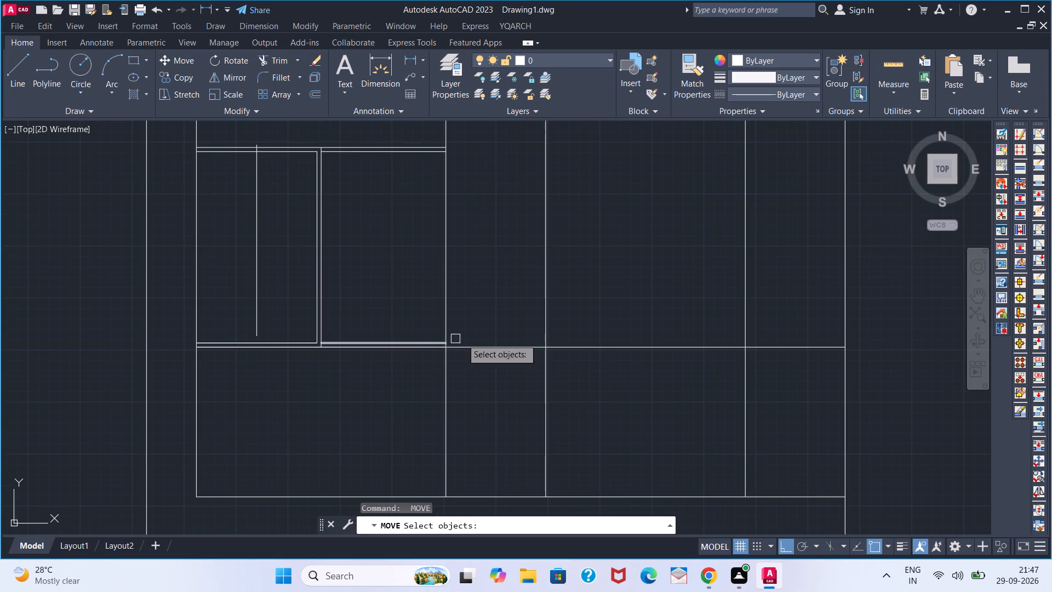
pyautogui.click(477, 351)
pyautogui.press('Escape')
pyautogui.click(470, 346)
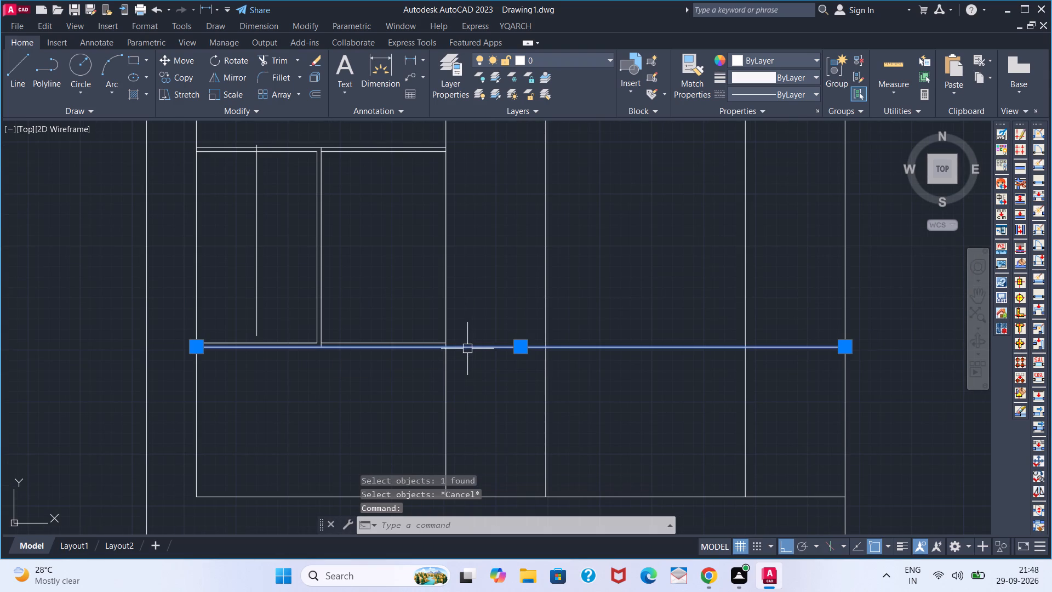
pyautogui.press('Delete')
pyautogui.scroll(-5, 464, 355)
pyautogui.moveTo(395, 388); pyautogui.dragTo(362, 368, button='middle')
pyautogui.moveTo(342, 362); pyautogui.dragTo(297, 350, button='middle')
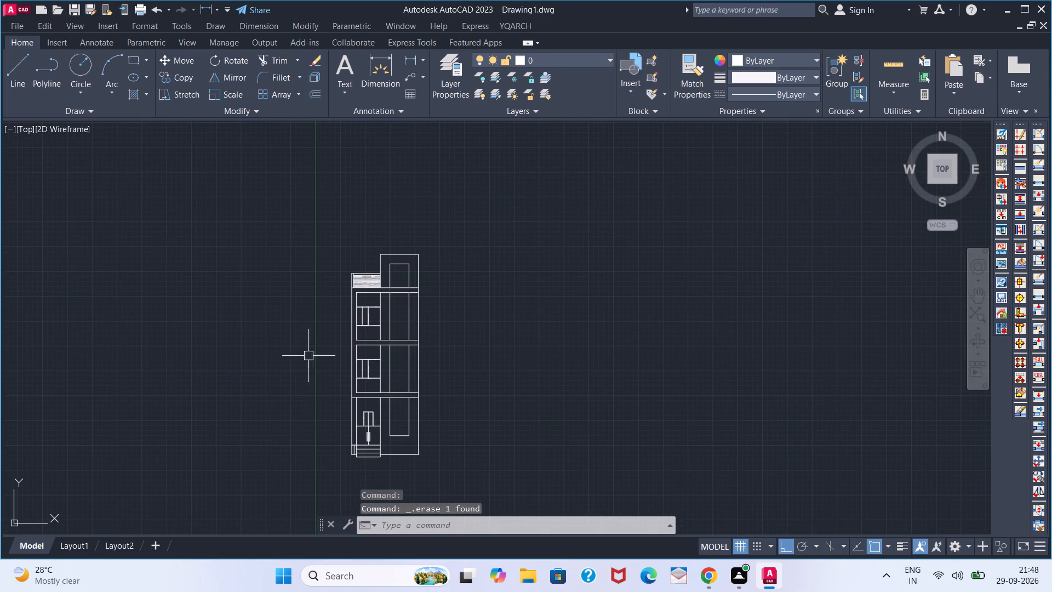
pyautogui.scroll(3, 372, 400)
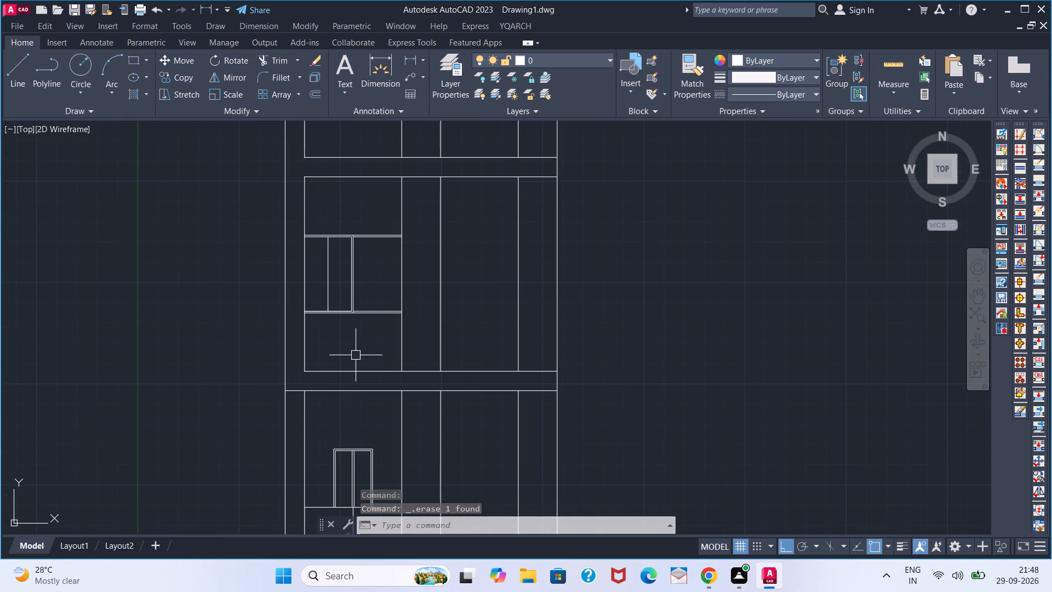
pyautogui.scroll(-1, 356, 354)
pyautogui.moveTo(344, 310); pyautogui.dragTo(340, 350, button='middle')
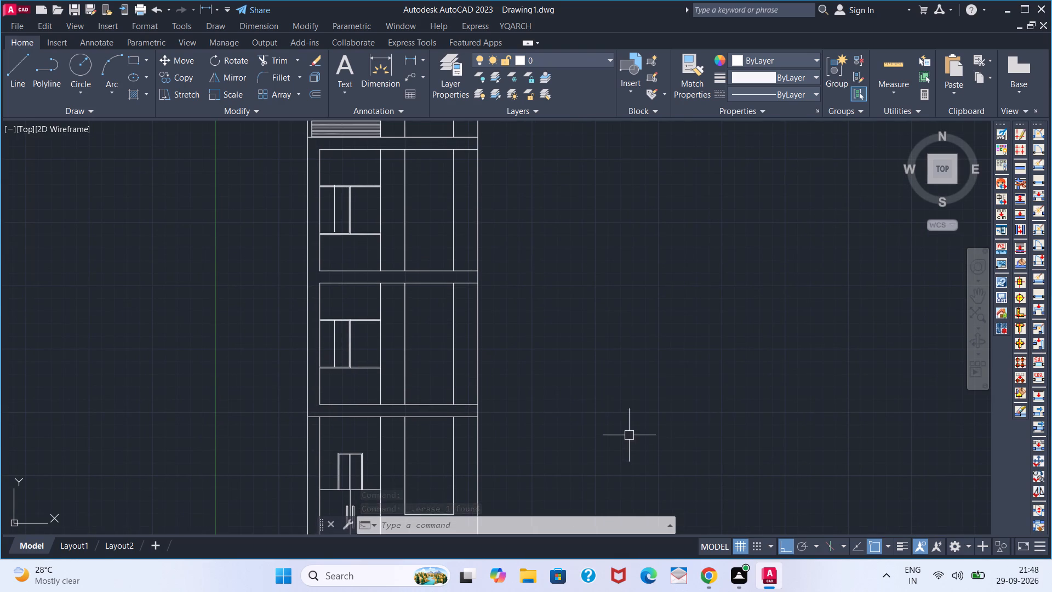
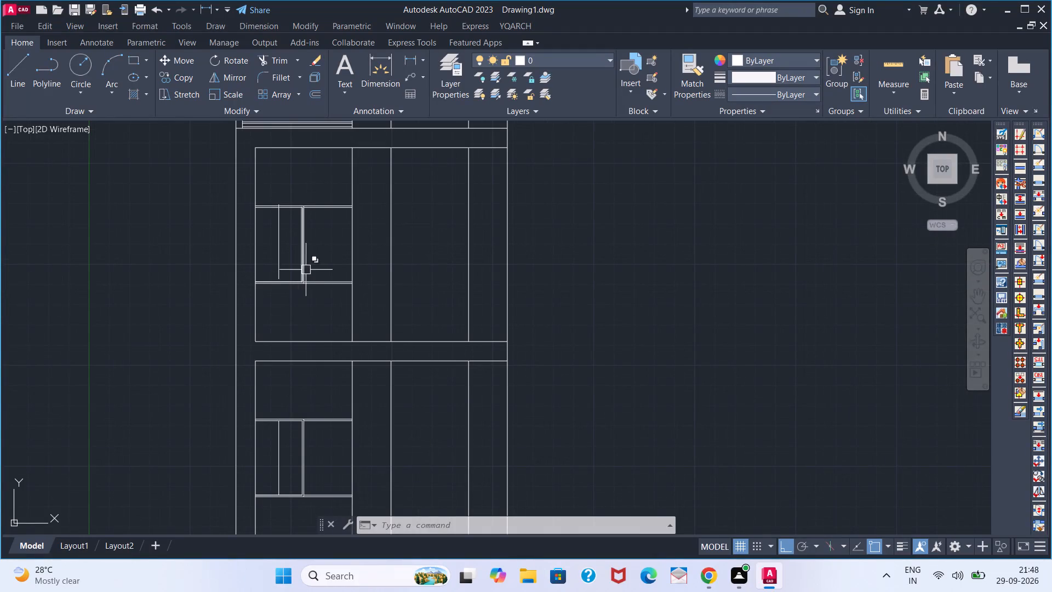
# Turn off object snap for placing a circle freely beside the upper window's mullion.
pyautogui.scroll(1, 315, 268)
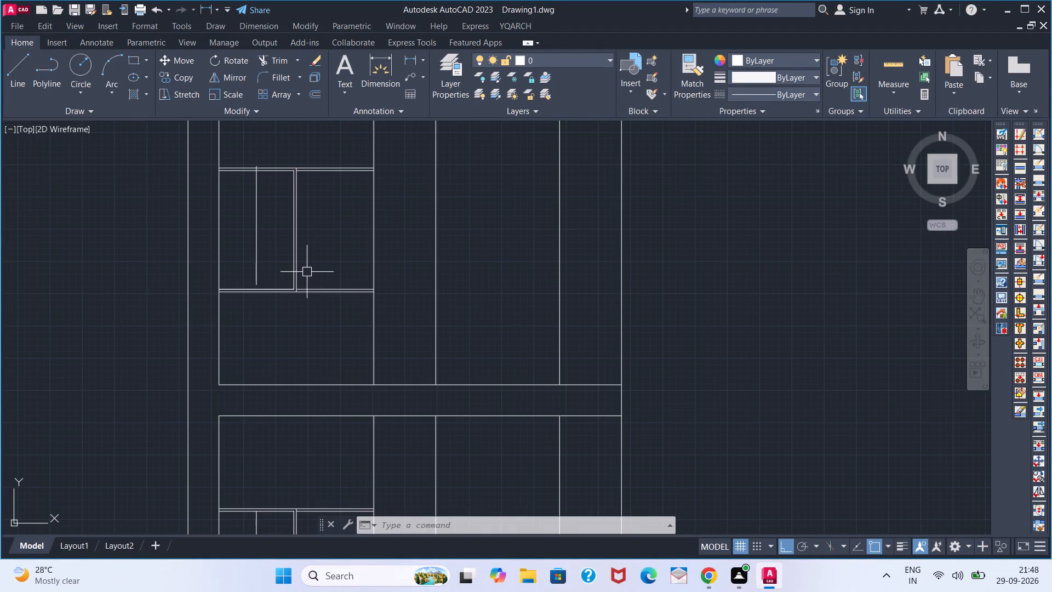
pyautogui.press('c')
pyautogui.press('space')
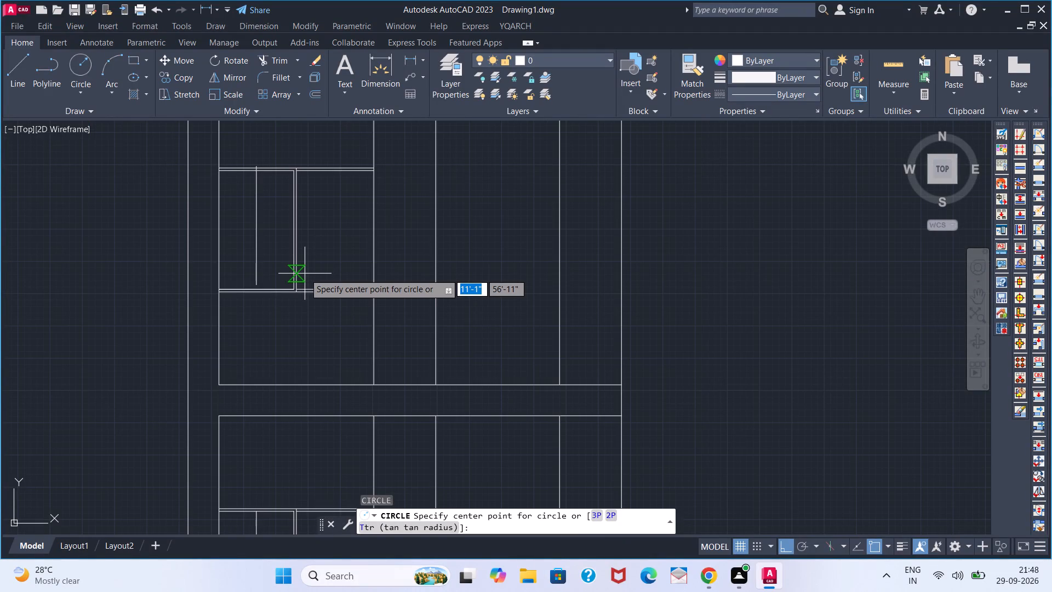
pyautogui.scroll(1, 308, 276)
pyautogui.click(877, 548)
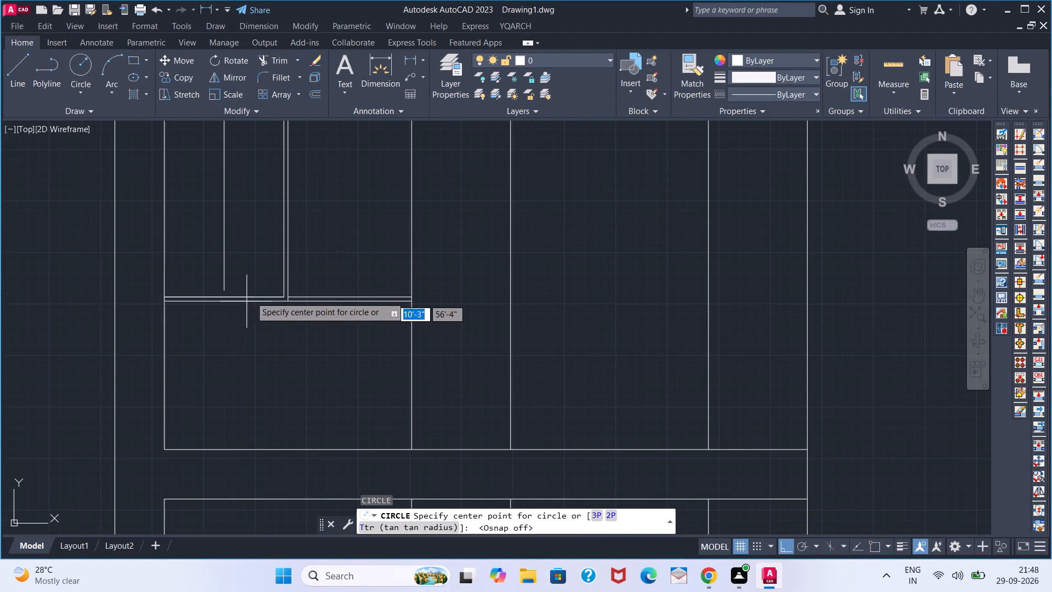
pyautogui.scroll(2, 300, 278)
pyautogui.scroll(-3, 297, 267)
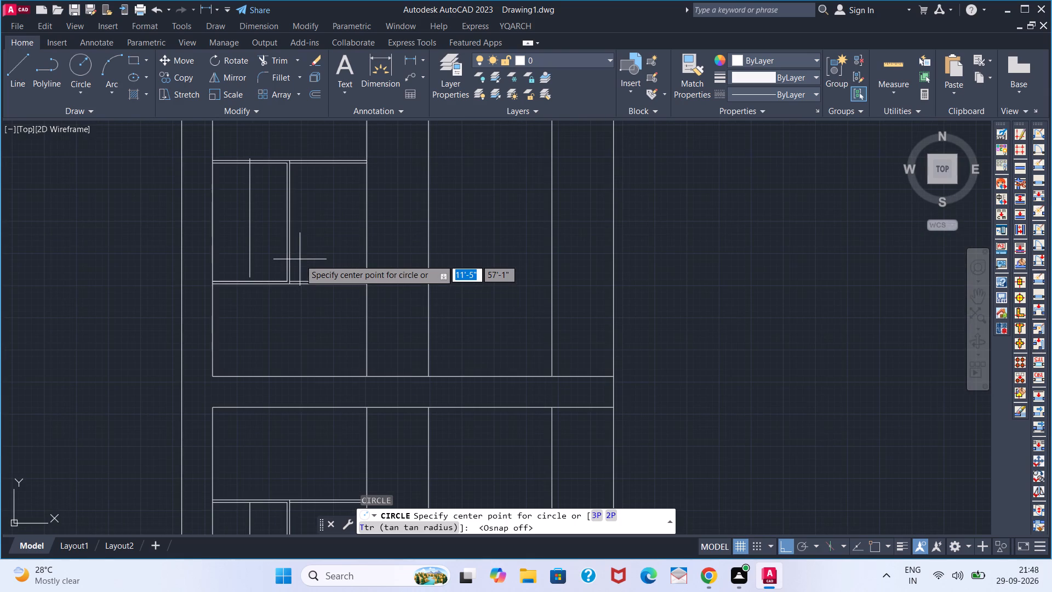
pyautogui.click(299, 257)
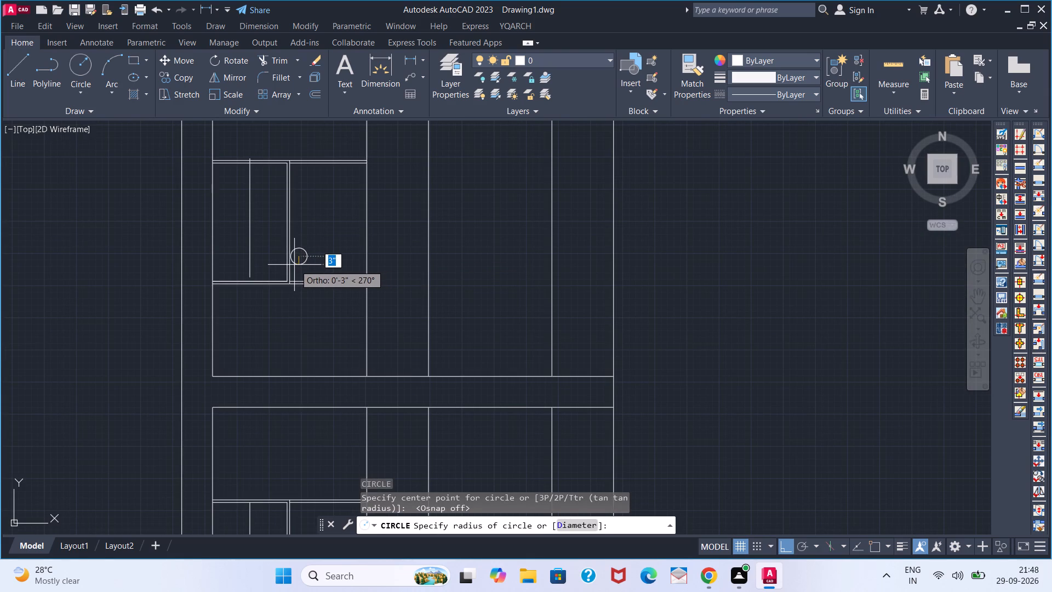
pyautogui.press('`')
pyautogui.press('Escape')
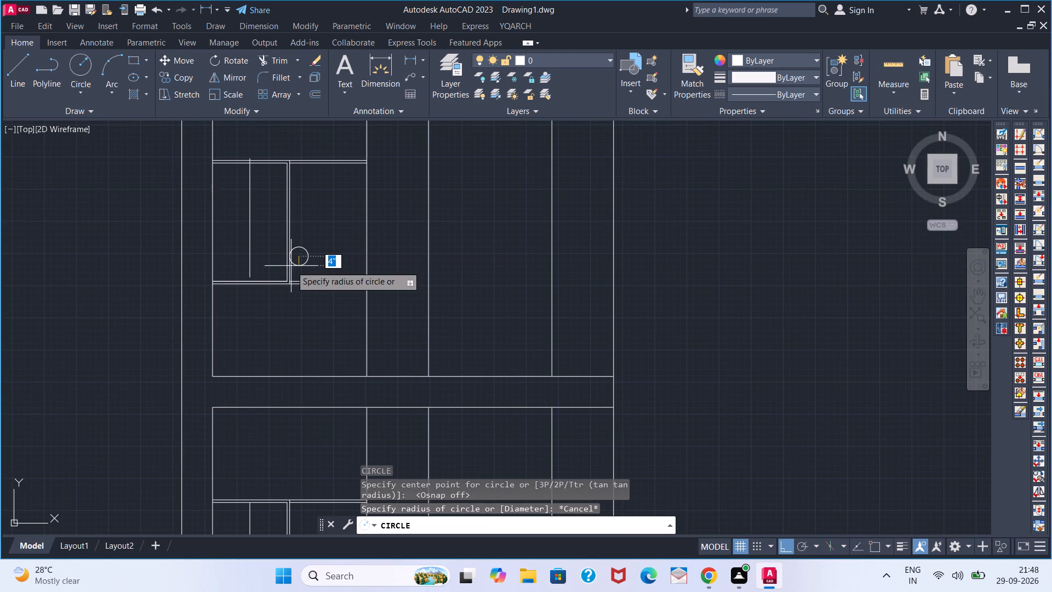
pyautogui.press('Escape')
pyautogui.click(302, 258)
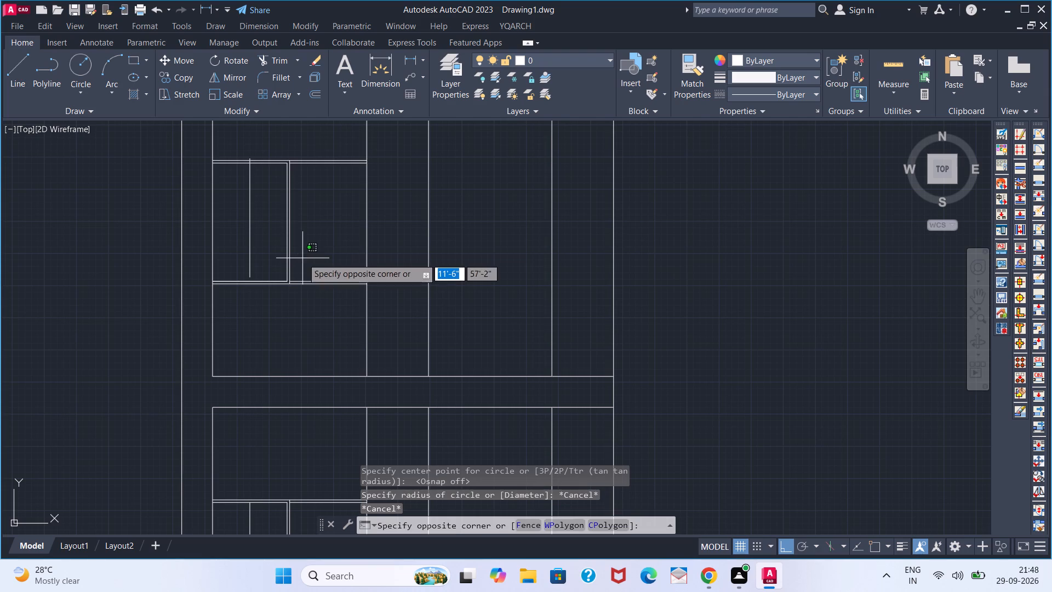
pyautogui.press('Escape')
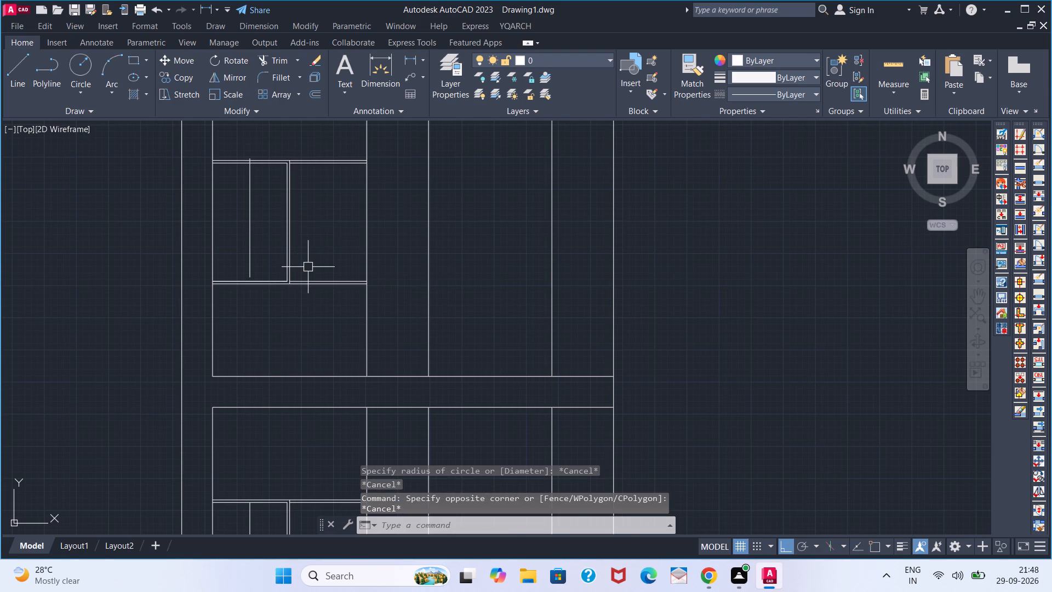
# Draw a knob circle of about 2" radius in the upper window's wide pane, beside the mullion just above the sill.
pyautogui.press('c')
pyautogui.press('space')
pyautogui.click(302, 265)
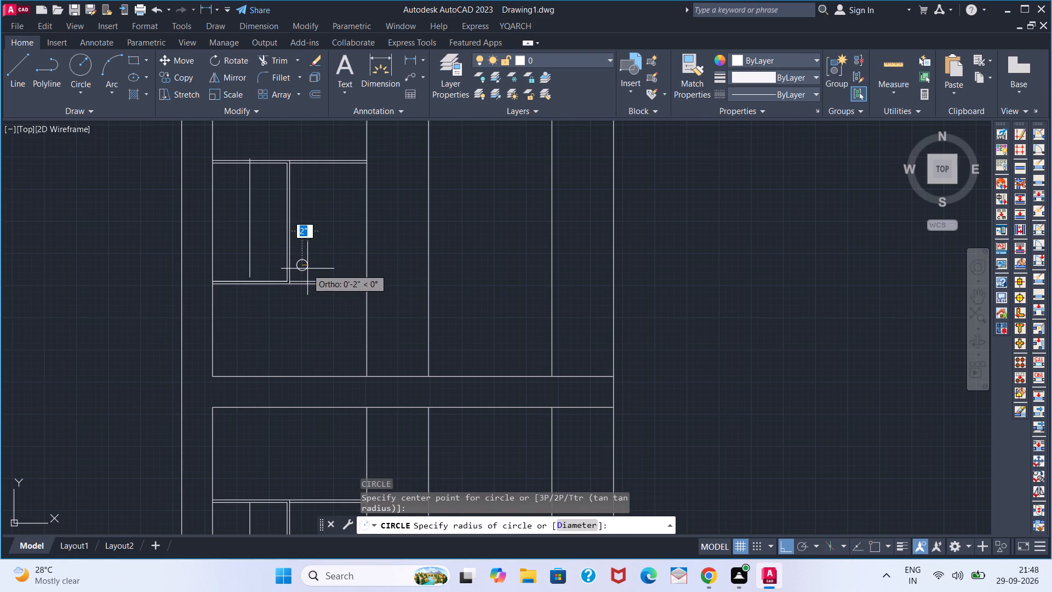
pyautogui.click(307, 269)
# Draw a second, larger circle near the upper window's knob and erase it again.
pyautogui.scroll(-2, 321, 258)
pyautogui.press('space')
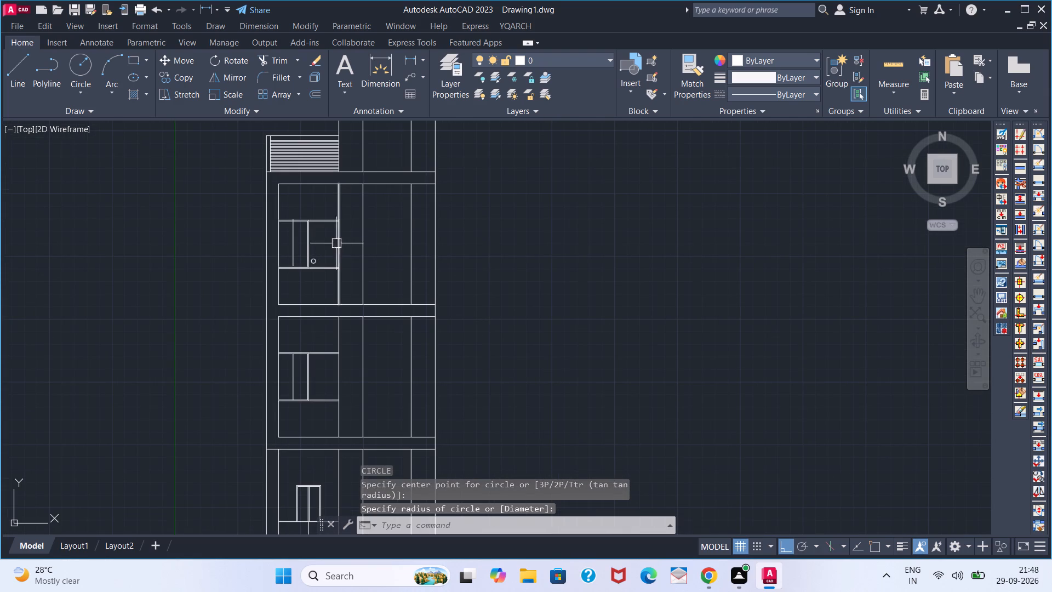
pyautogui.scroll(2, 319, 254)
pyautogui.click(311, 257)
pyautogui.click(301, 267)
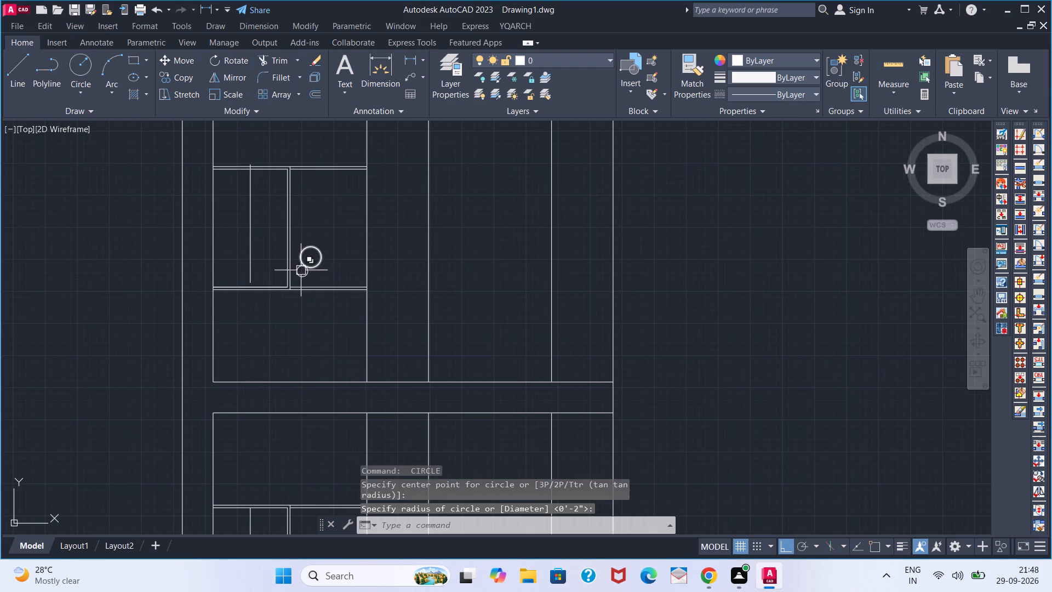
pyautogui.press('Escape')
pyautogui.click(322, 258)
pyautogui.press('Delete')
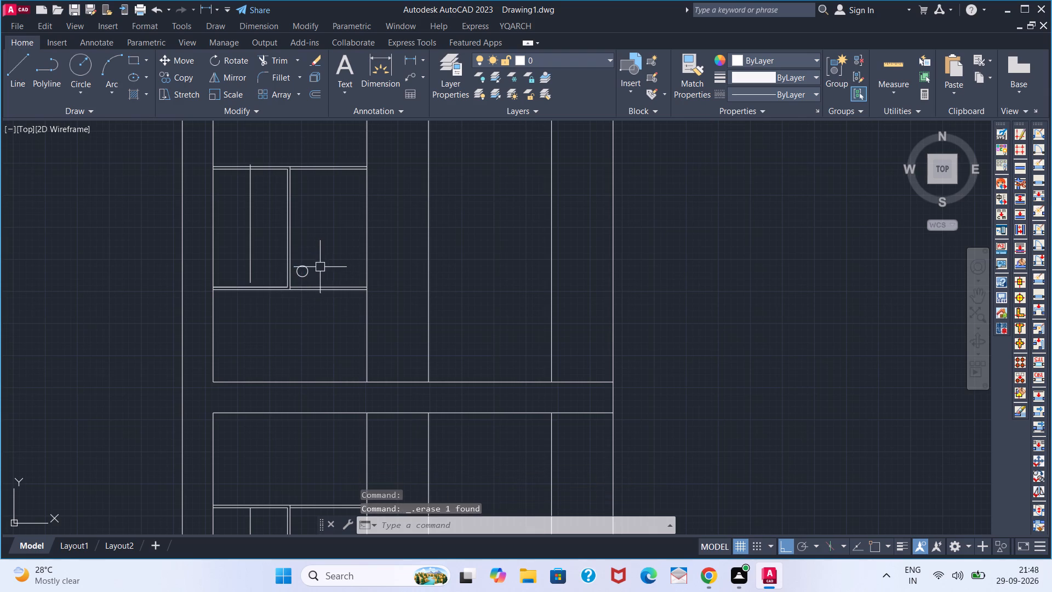
# Copy the knob circle straight down about 11'-2" into the matching pane of the window one storey below.
pyautogui.click(307, 270)
pyautogui.press('c')
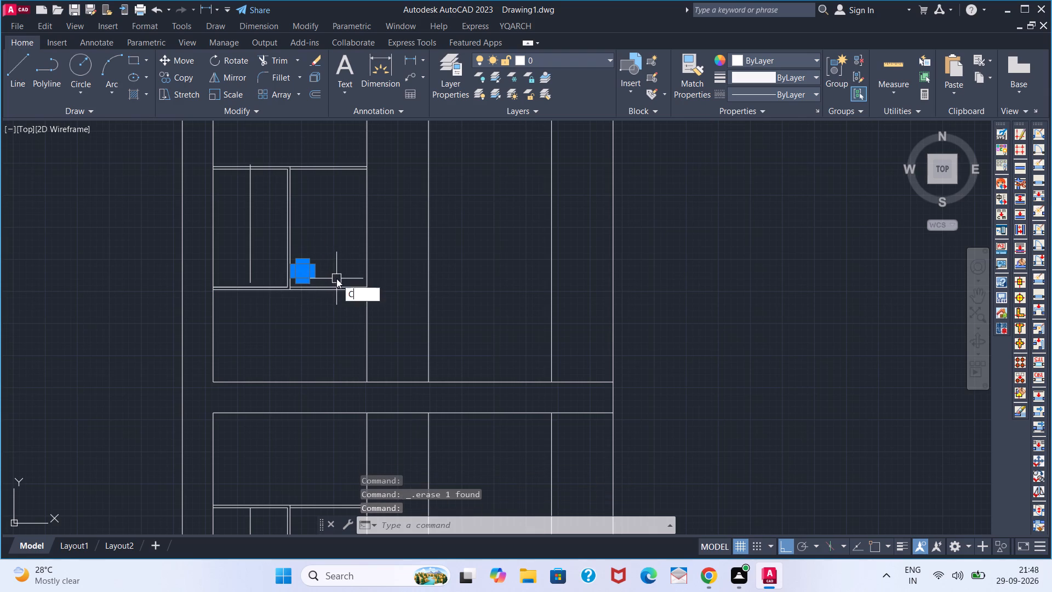
pyautogui.press('o')
pyautogui.press('Return')
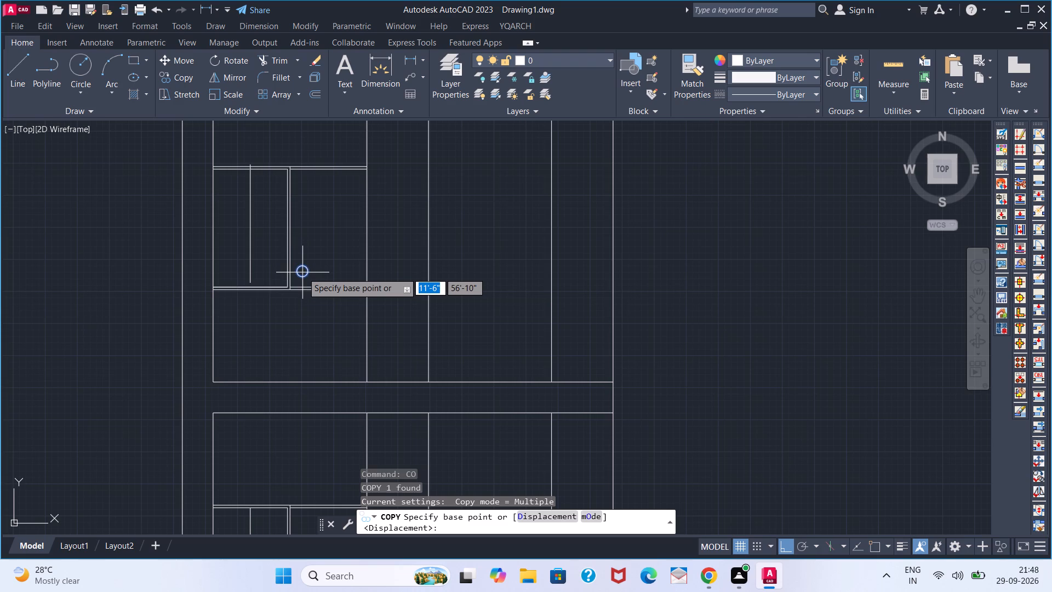
pyautogui.click(302, 272)
pyautogui.scroll(-4, 304, 226)
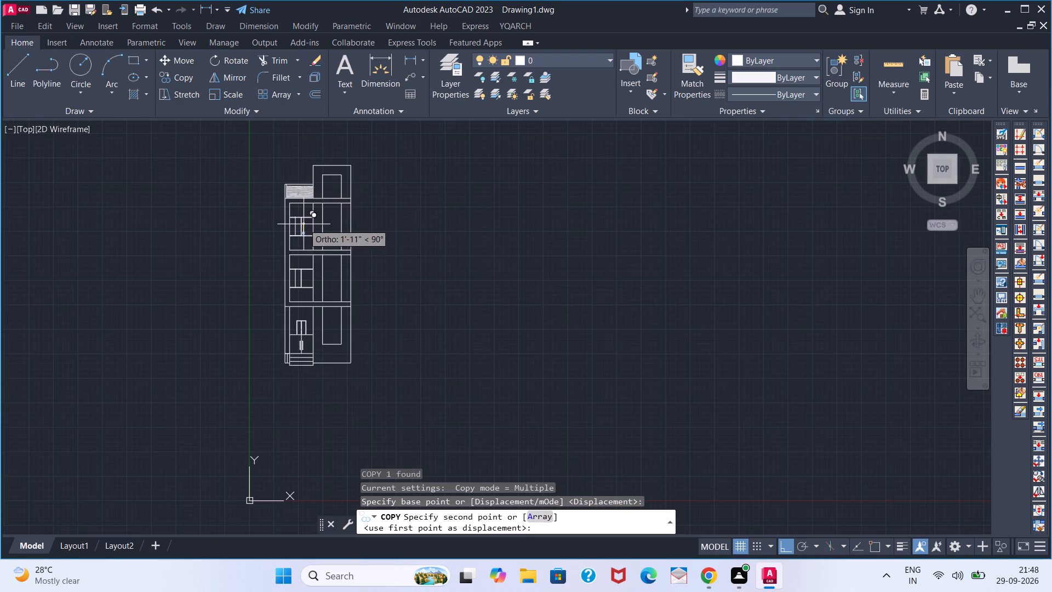
pyautogui.scroll(3, 307, 297)
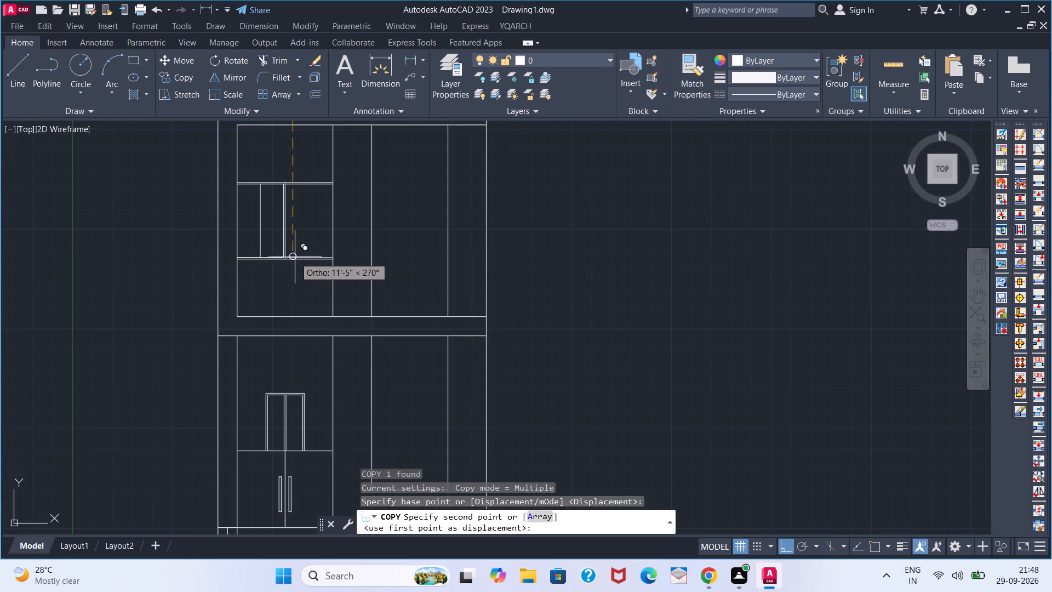
pyautogui.scroll(3, 295, 257)
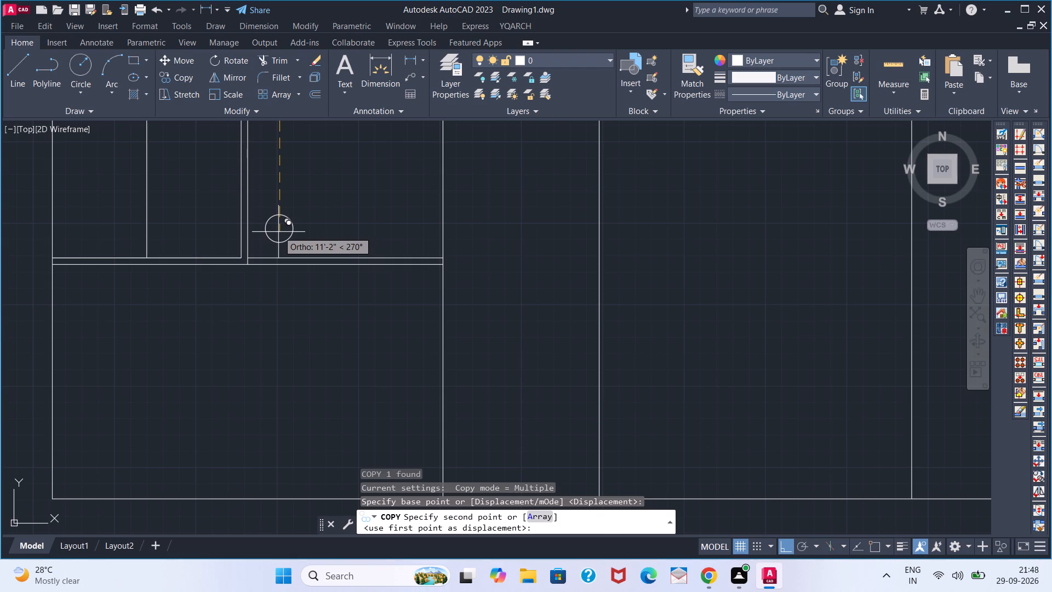
pyautogui.click(278, 232)
pyautogui.press('space')
# Move the copied knob circle in the lower window slightly upward, away from the sill.
pyautogui.scroll(-5, 328, 244)
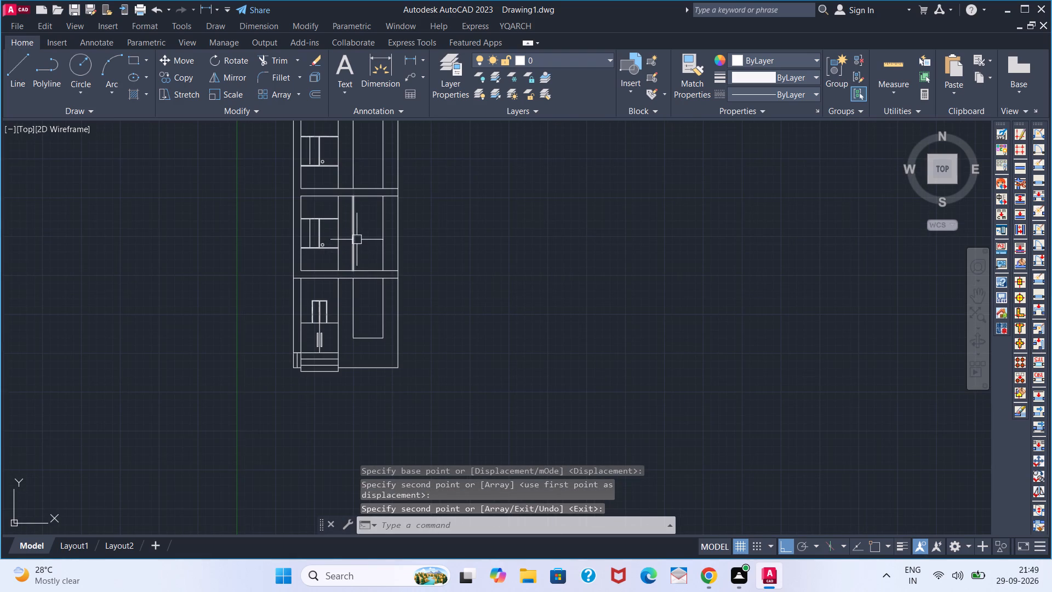
pyautogui.scroll(3, 310, 237)
pyautogui.click(359, 261)
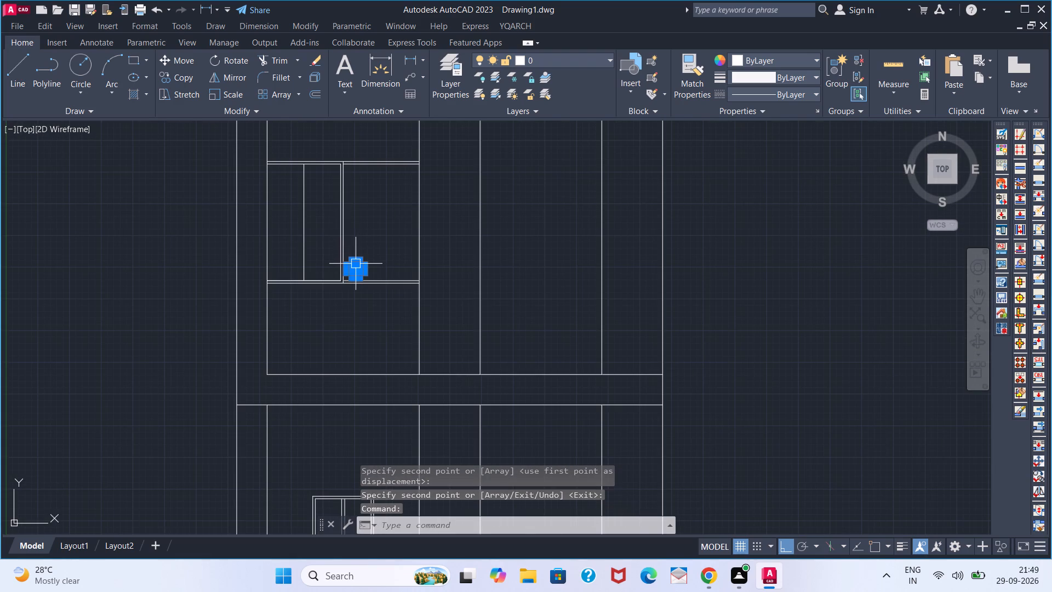
pyautogui.press('m')
pyautogui.press('Return')
pyautogui.scroll(4, 356, 263)
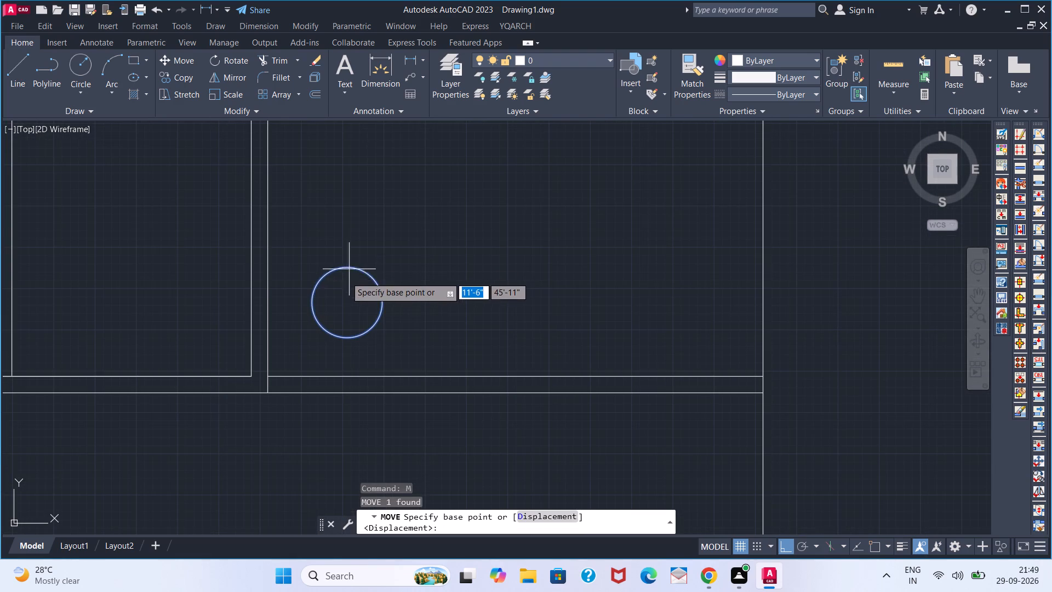
pyautogui.click(345, 292)
pyautogui.click(341, 266)
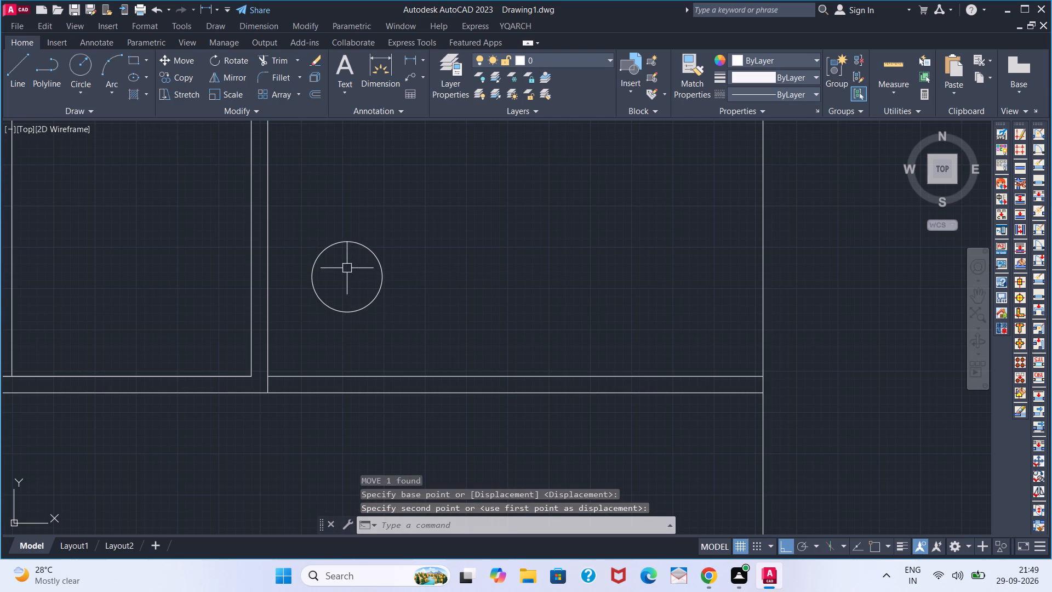
pyautogui.scroll(-4, 350, 282)
pyautogui.press('Escape')
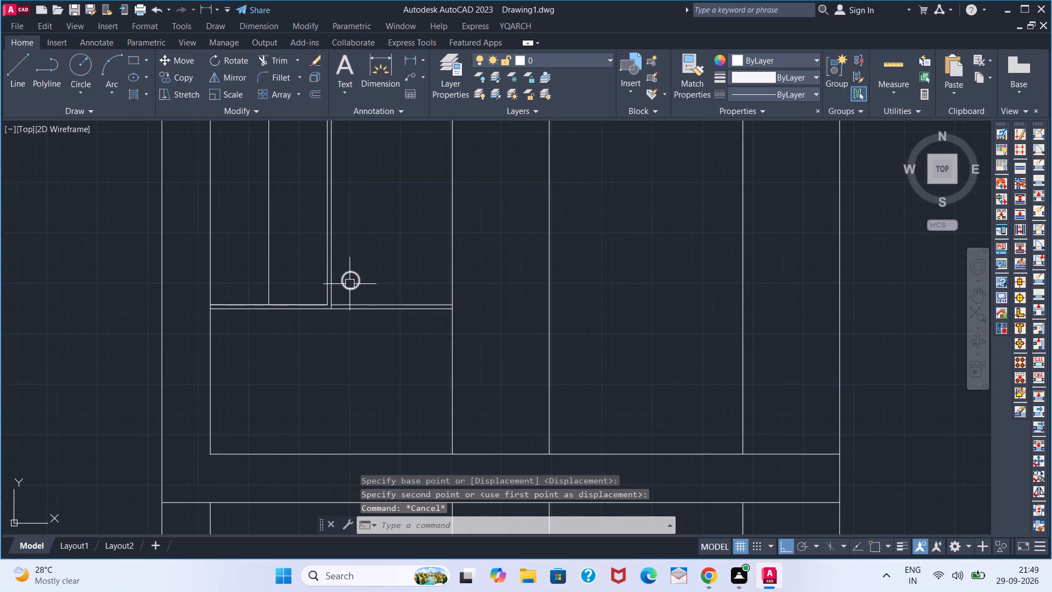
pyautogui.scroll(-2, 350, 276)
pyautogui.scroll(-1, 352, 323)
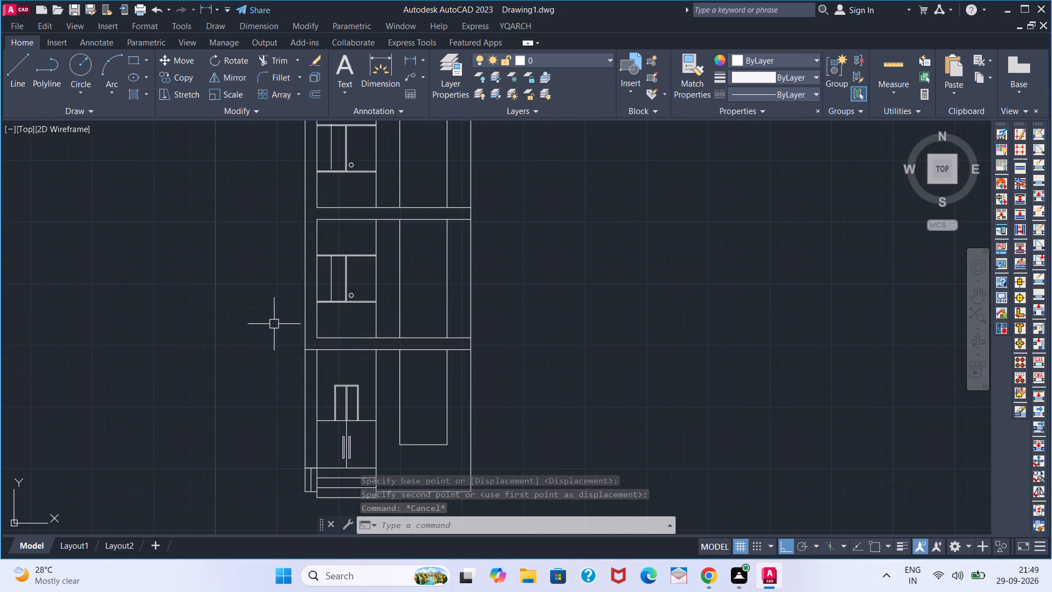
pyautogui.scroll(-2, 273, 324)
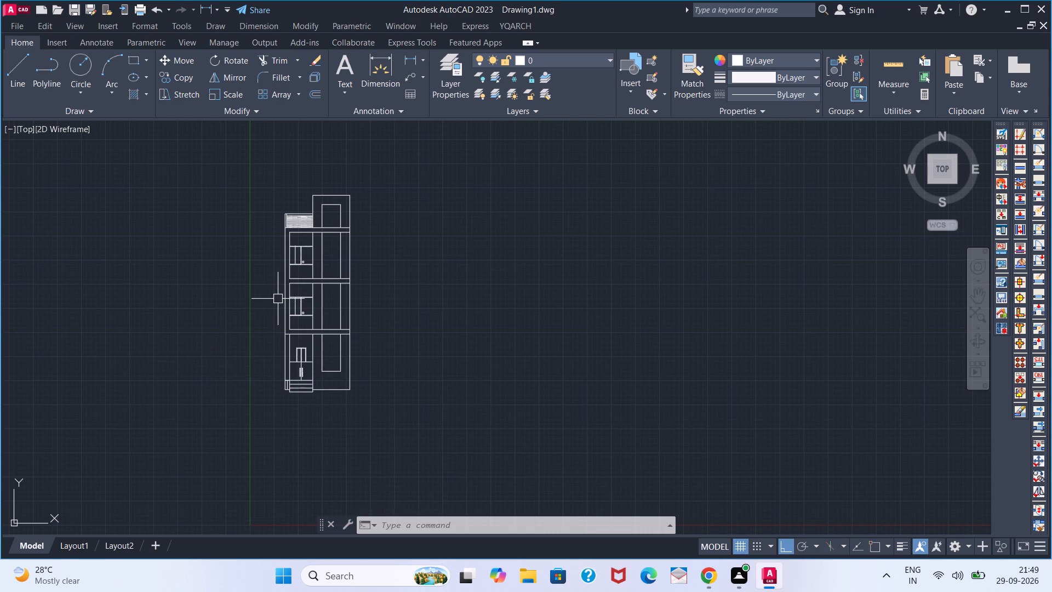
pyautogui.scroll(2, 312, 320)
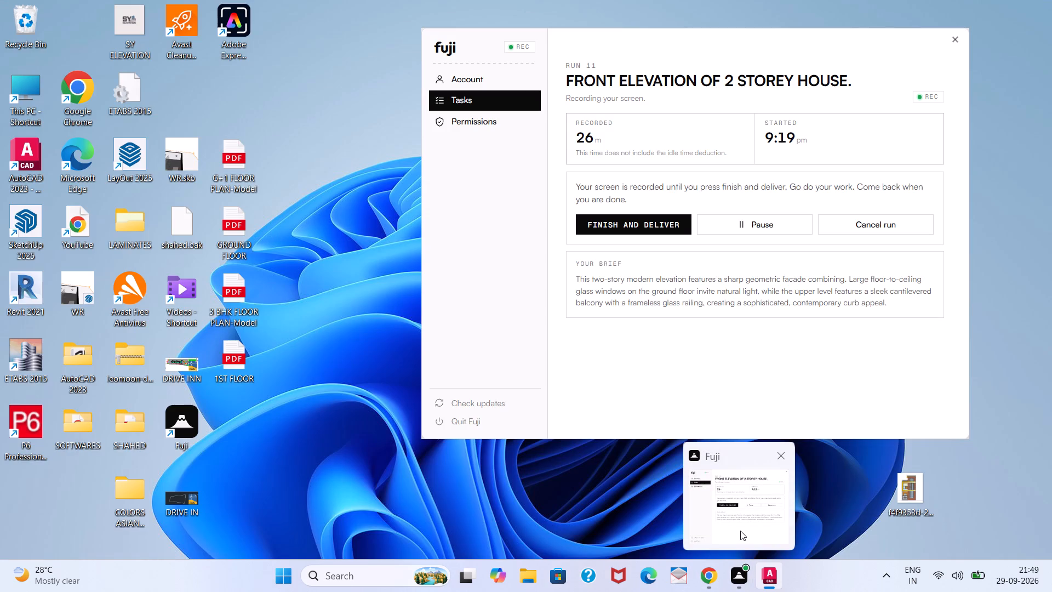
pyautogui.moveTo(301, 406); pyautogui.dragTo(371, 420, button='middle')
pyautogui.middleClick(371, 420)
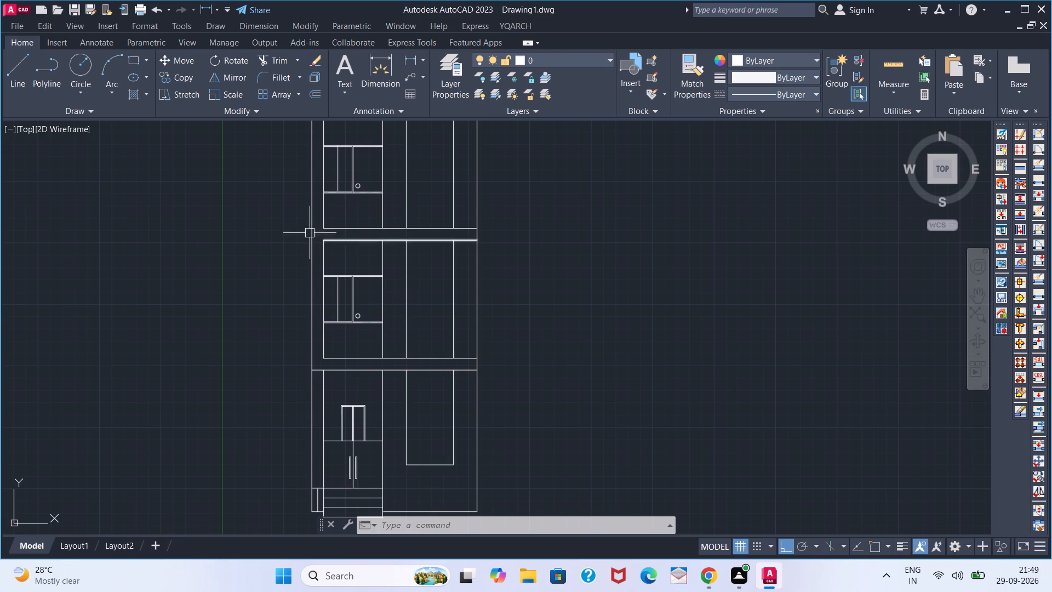
# Extend the upper window's thin pane-divider line down to the top line of the sill.
pyautogui.scroll(3, 358, 194)
pyautogui.moveTo(336, 214); pyautogui.dragTo(391, 372, button='middle')
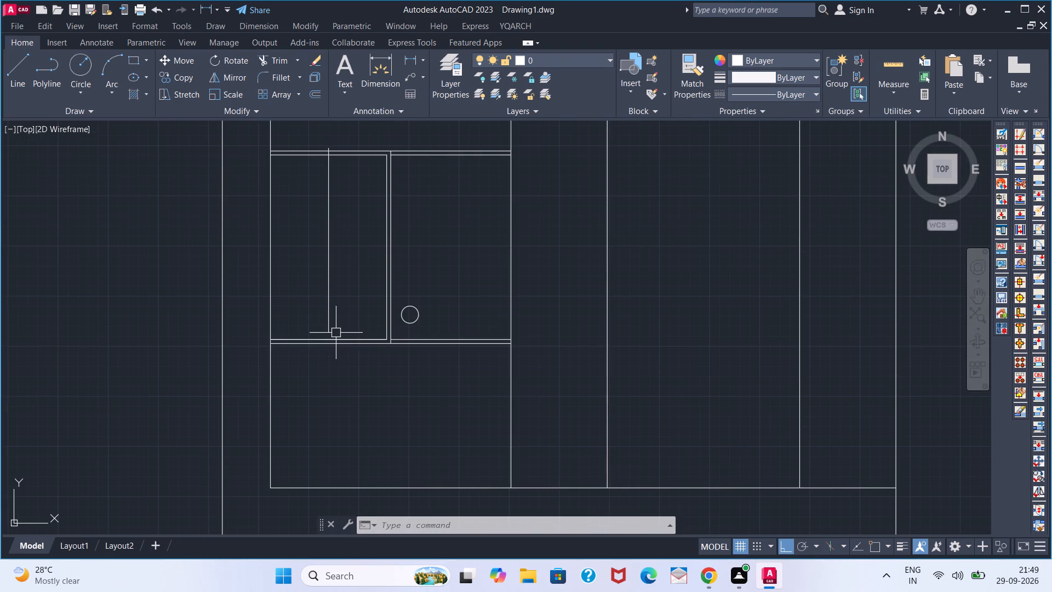
pyautogui.press('e')
pyautogui.write('X')
pyautogui.press('space')
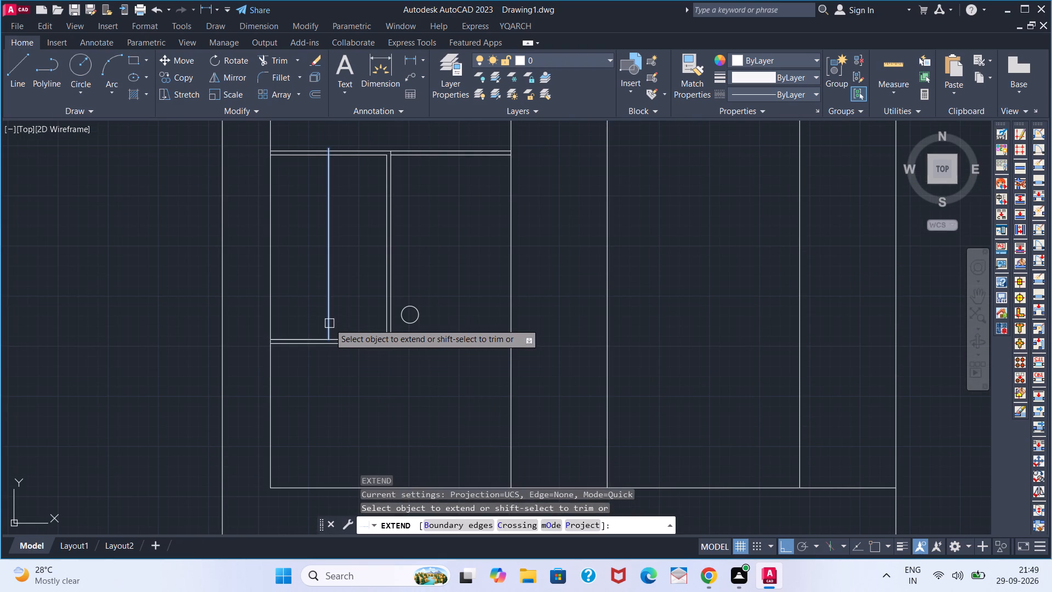
pyautogui.click(329, 323)
pyautogui.press('space')
# Trim the pane divider at the upper window's head lines and erase the stub left above the head.
pyautogui.scroll(3, 323, 121)
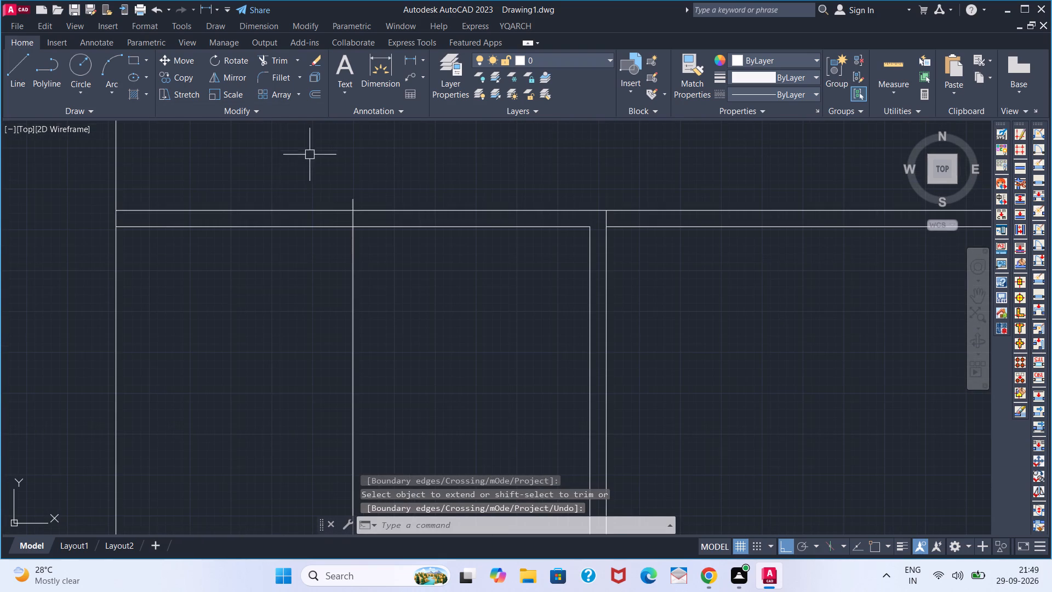
pyautogui.write('TR')
pyautogui.press('space')
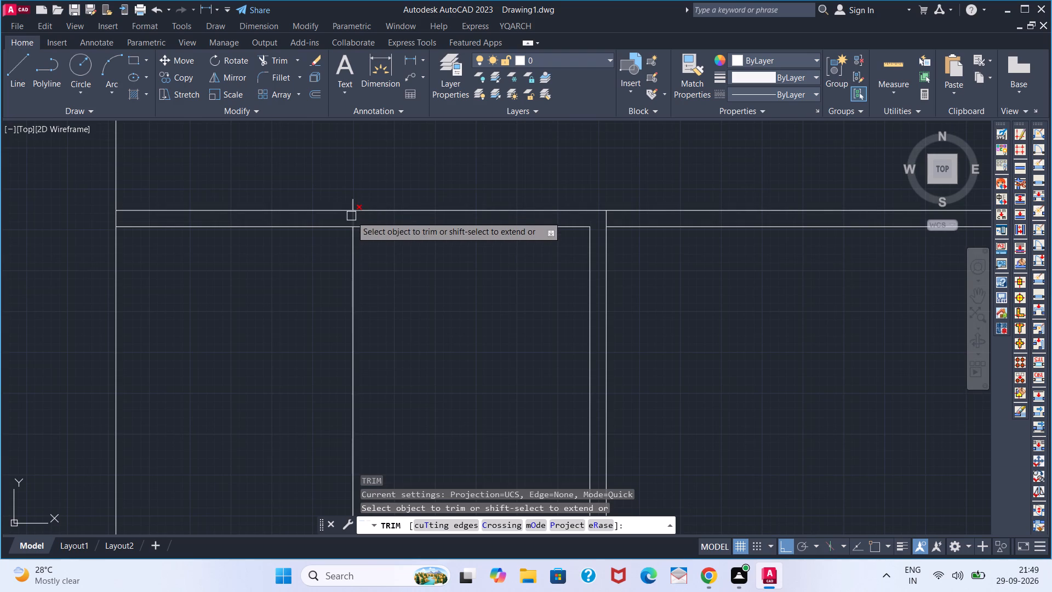
pyautogui.click(351, 218)
pyautogui.press('space')
pyautogui.click(354, 202)
pyautogui.press('Delete')
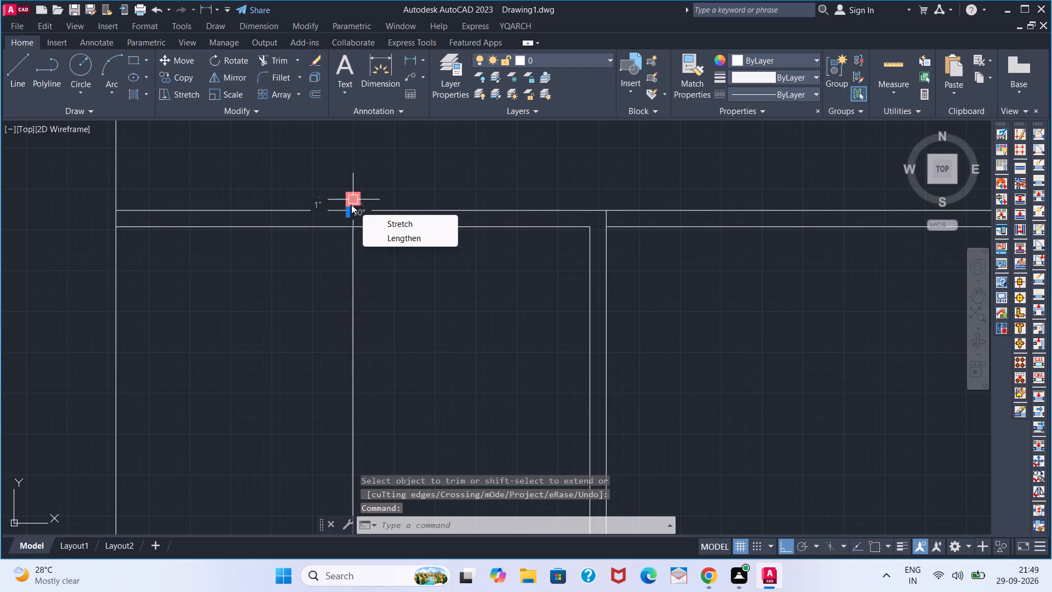
pyautogui.press('Delete')
# Review the whole elevation from the entrance steps to the railed parapet, including both windows and the tall side strip.
pyautogui.scroll(-4, 340, 183)
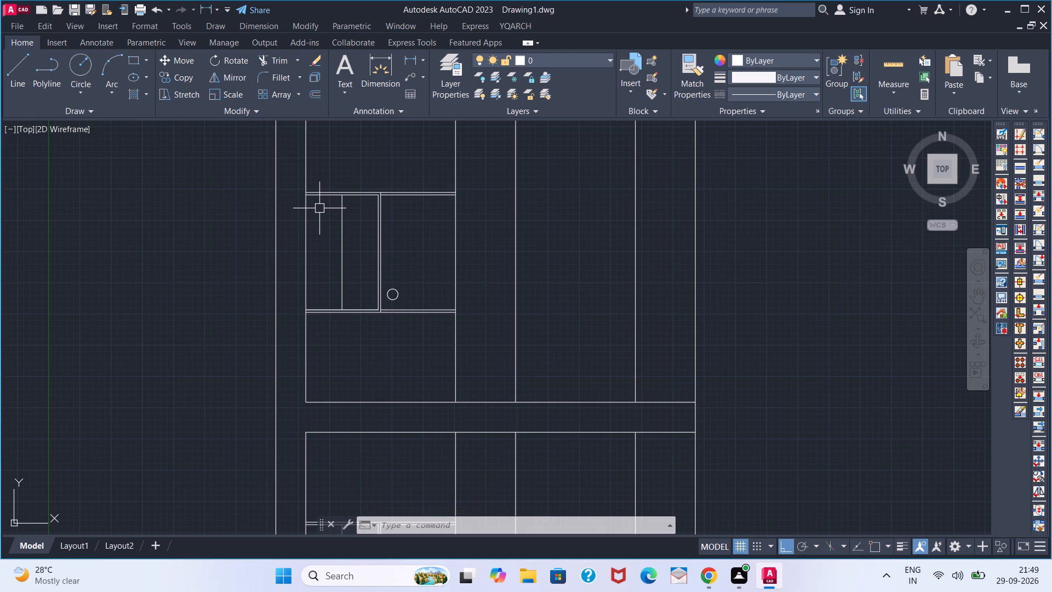
pyautogui.scroll(-3, 319, 208)
pyautogui.scroll(1, 324, 213)
pyautogui.scroll(-3, 324, 214)
pyautogui.scroll(2, 324, 214)
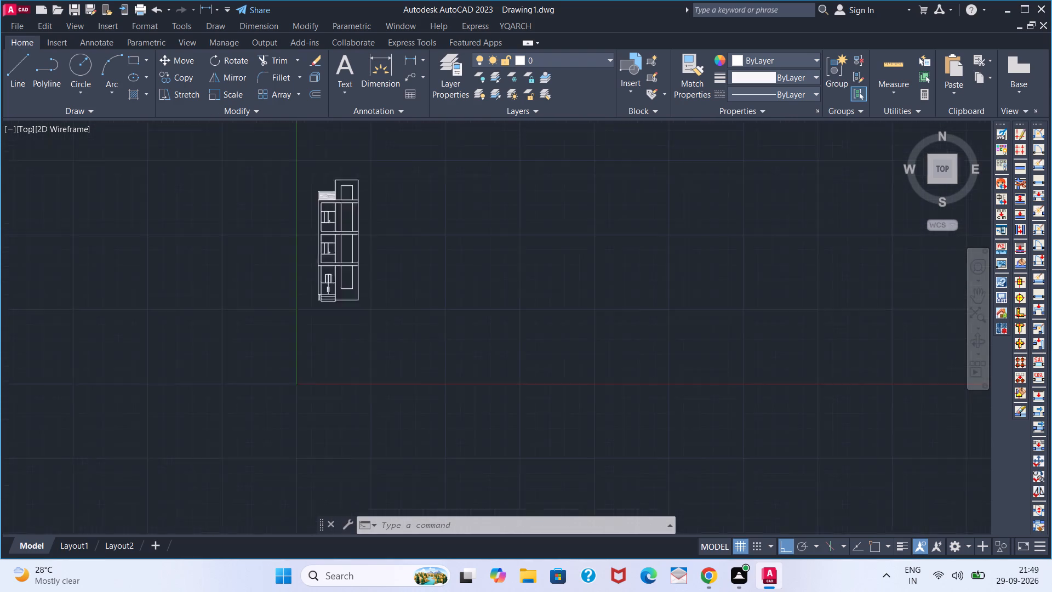
pyautogui.scroll(2, 324, 214)
pyautogui.scroll(-3, 324, 220)
pyautogui.scroll(2, 324, 226)
pyautogui.scroll(-2, 323, 232)
pyautogui.scroll(2, 323, 232)
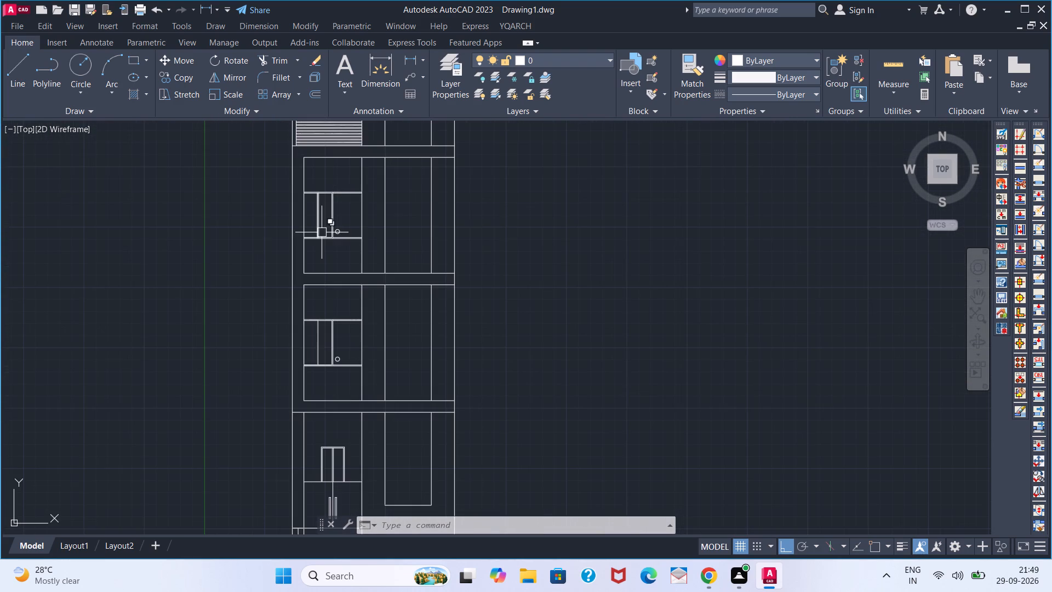
pyautogui.scroll(-1, 322, 232)
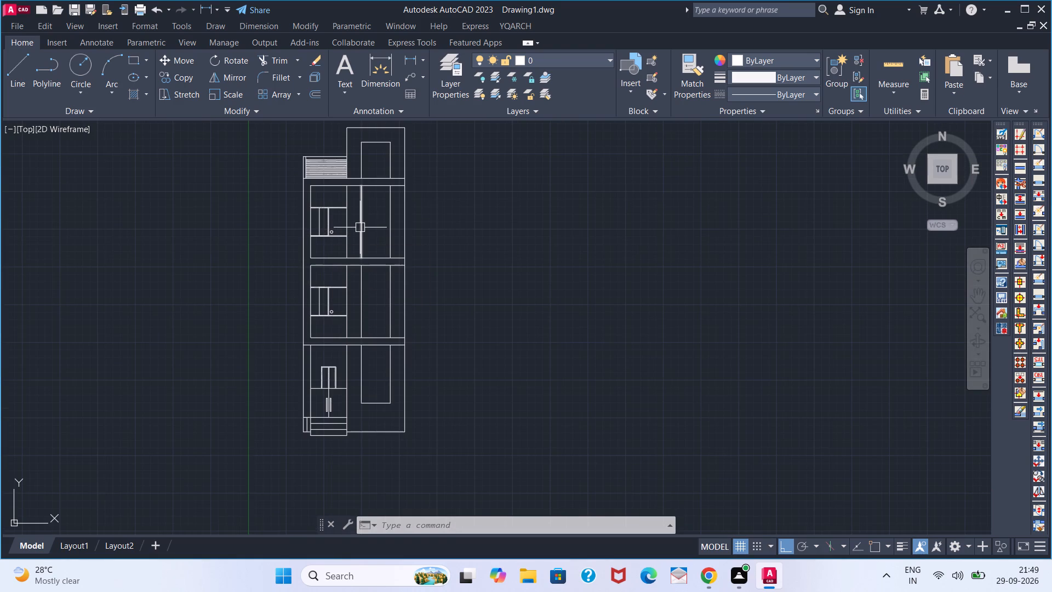
pyautogui.scroll(1, 321, 167)
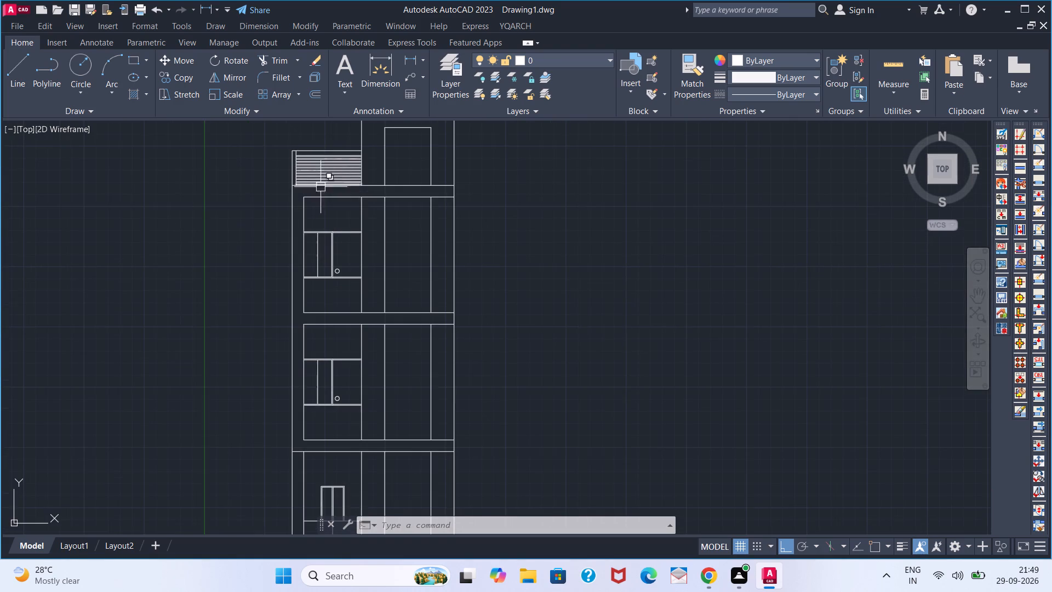
pyautogui.moveTo(299, 245); pyautogui.dragTo(125, 220, button='middle')
pyautogui.scroll(-1, 131, 232)
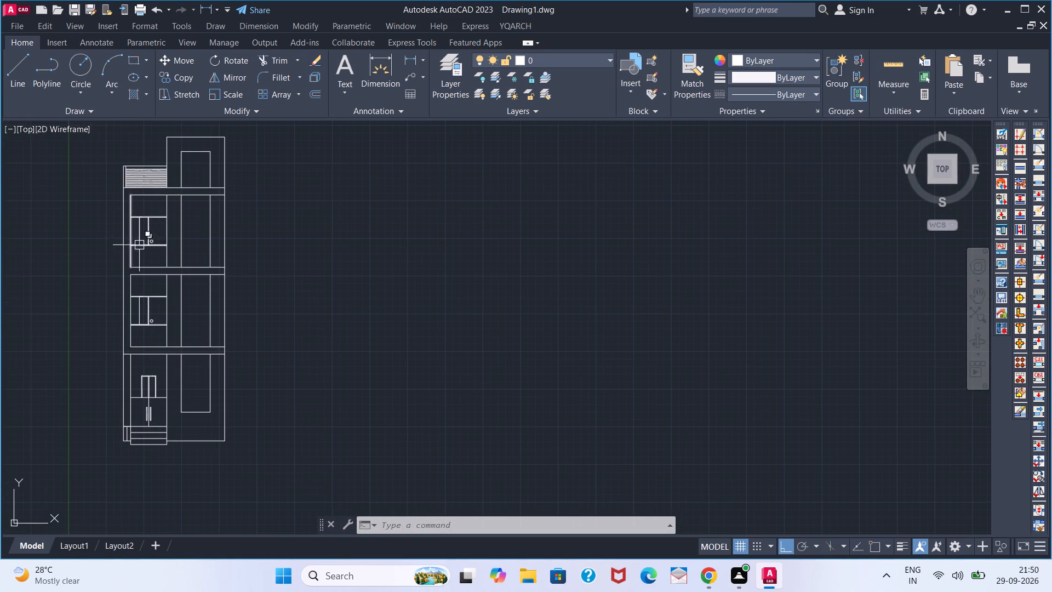
pyautogui.moveTo(143, 249); pyautogui.dragTo(192, 249, button='middle')
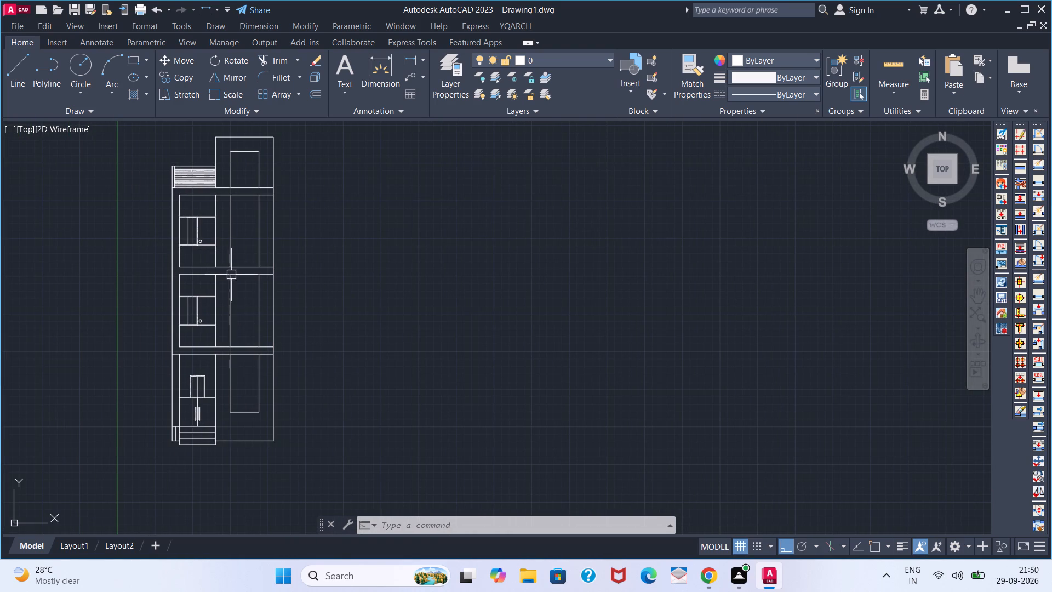
pyautogui.scroll(1, 218, 373)
pyautogui.scroll(-1, 216, 372)
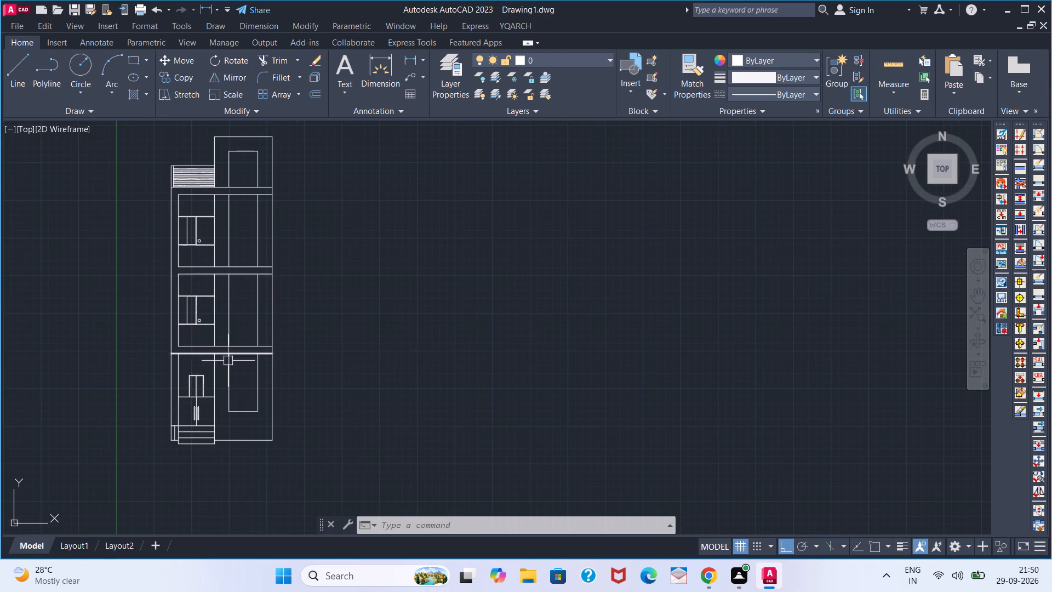
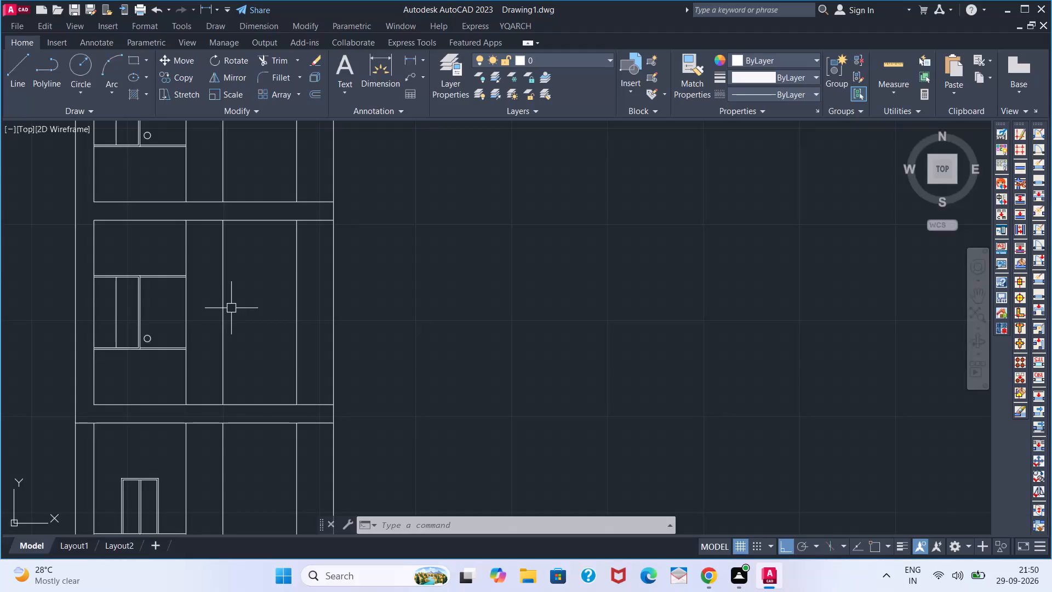
# Turn on object snap and measure the tall side strip's width along the middle floor's top line with a linear dimension.
pyautogui.click(409, 58)
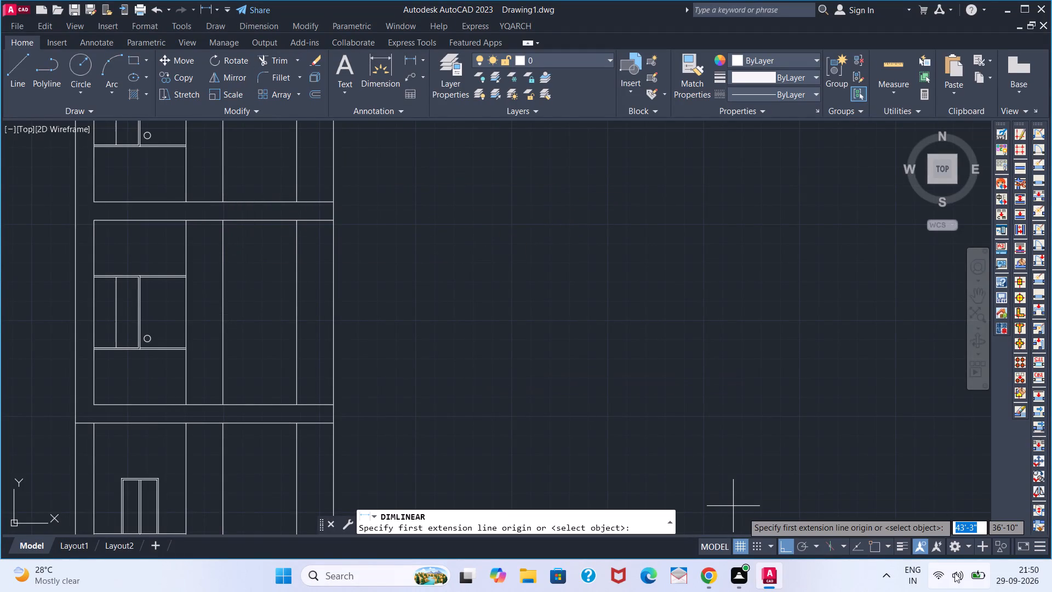
pyautogui.click(878, 543)
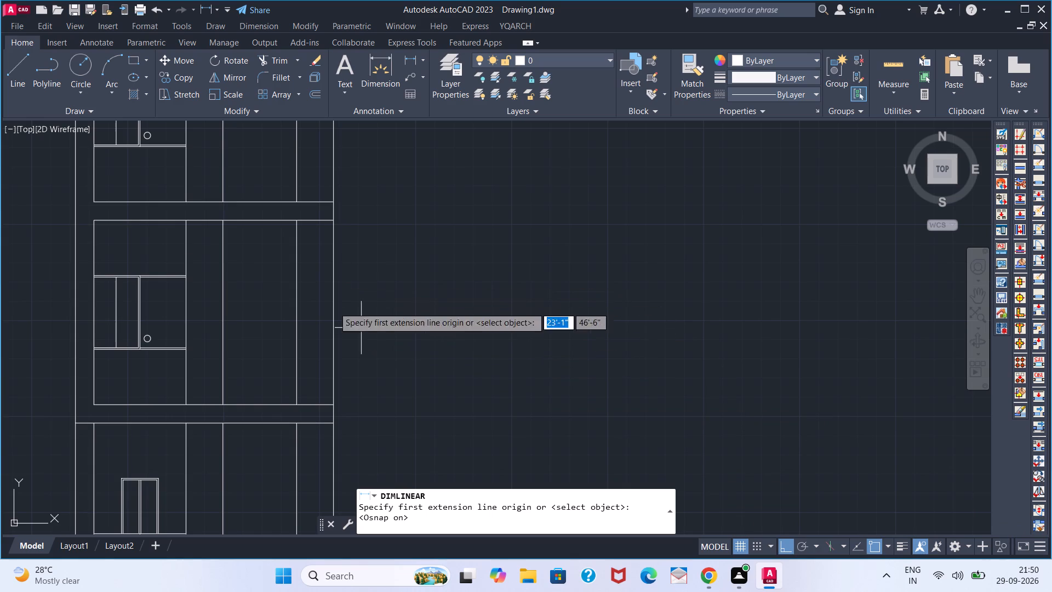
pyautogui.click(223, 220)
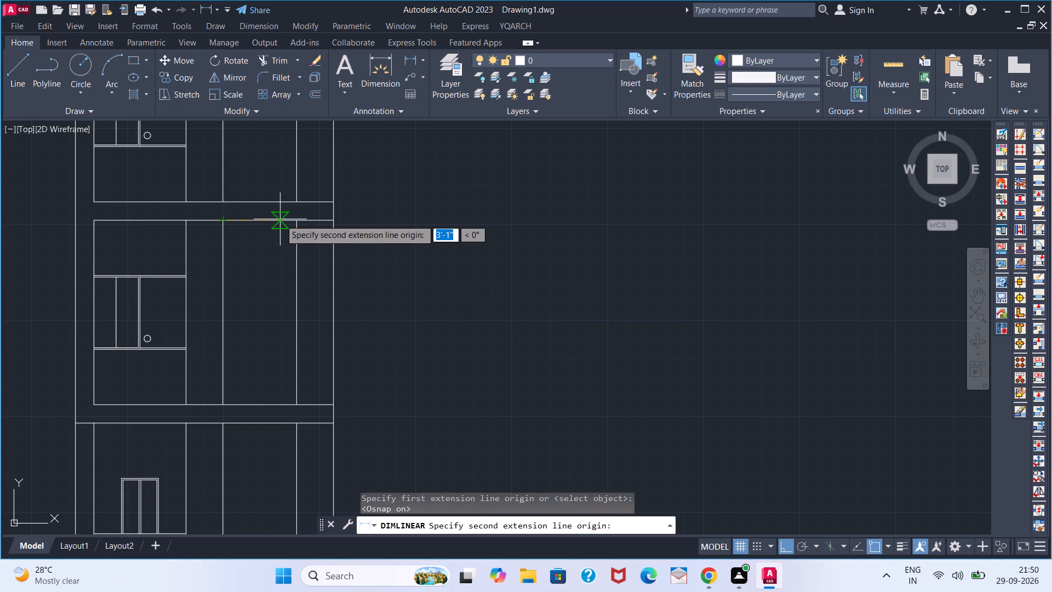
pyautogui.click(293, 219)
pyautogui.press('space')
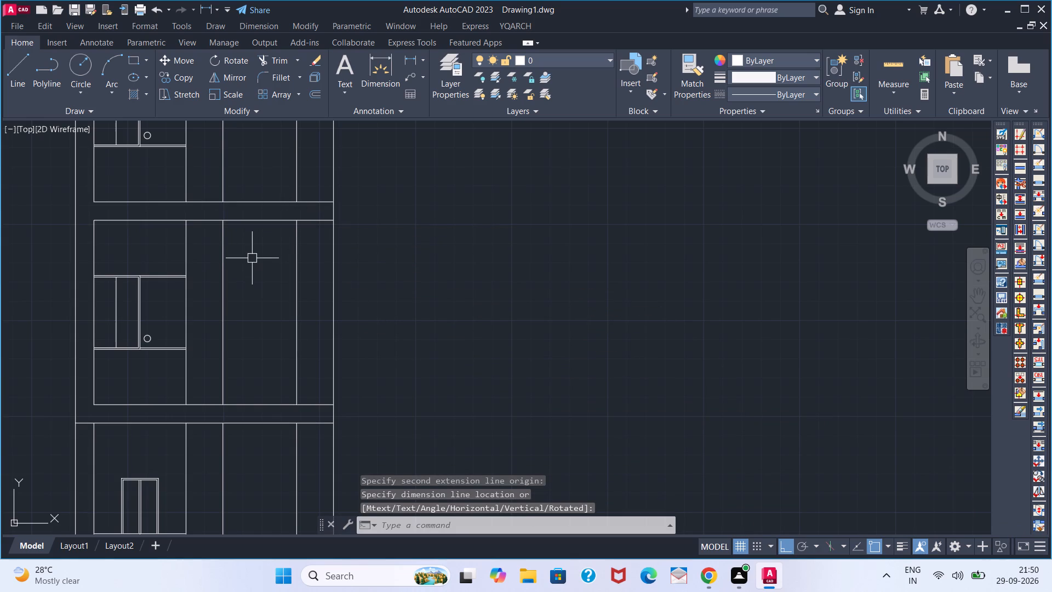
# Offset the tall strip's left edge 2' inward on the middle, upper, ground and rooftop levels to form a centre divider.
pyautogui.press('o')
pyautogui.press('Return')
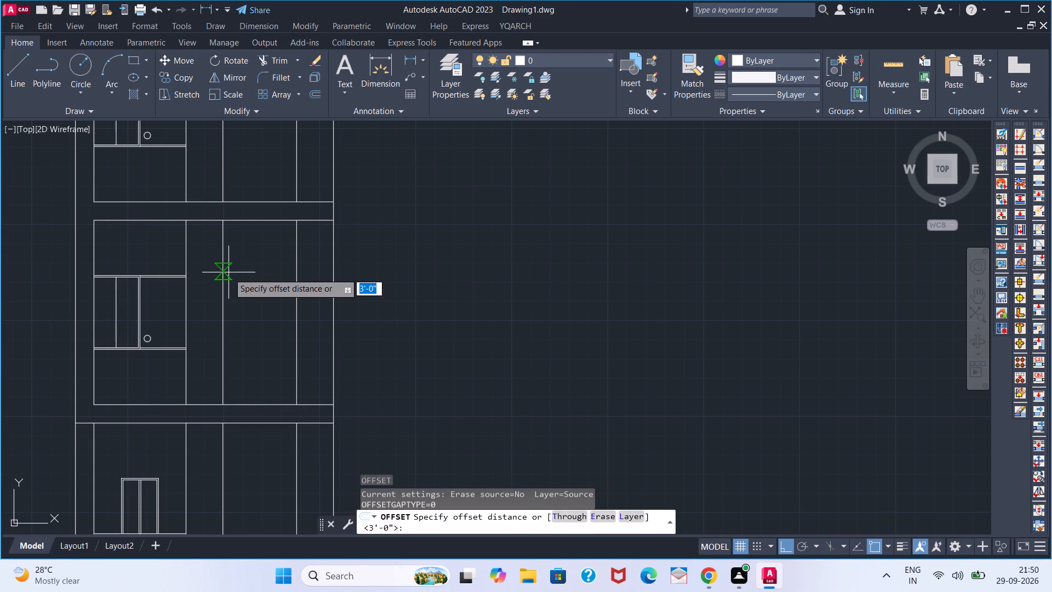
pyautogui.write("2'")
pyautogui.press('Return')
pyautogui.click(225, 277)
pyautogui.click(251, 276)
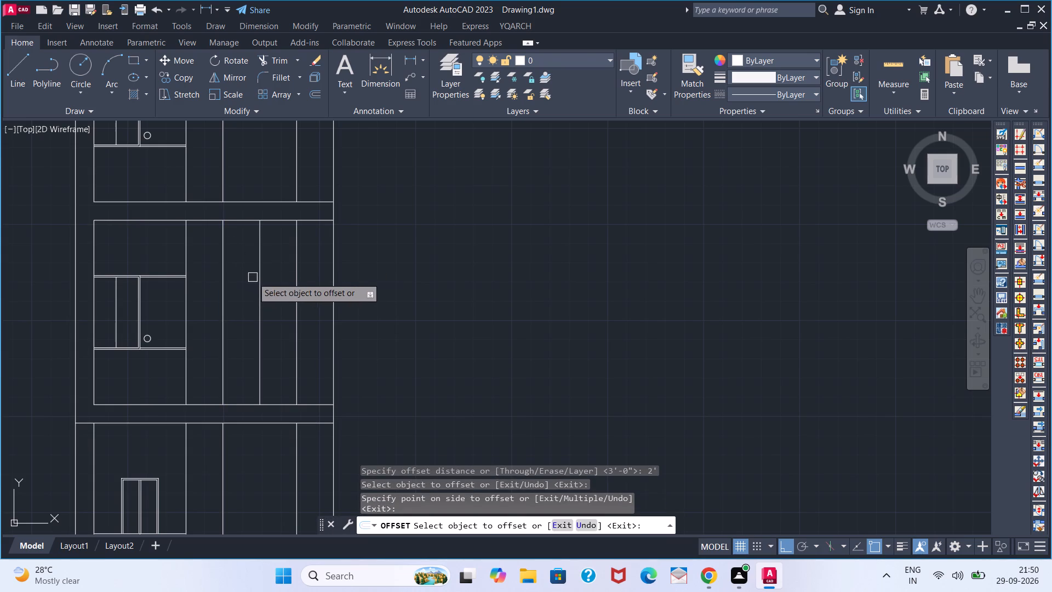
pyautogui.moveTo(222, 186); pyautogui.dragTo(229, 186)
pyautogui.click(313, 193)
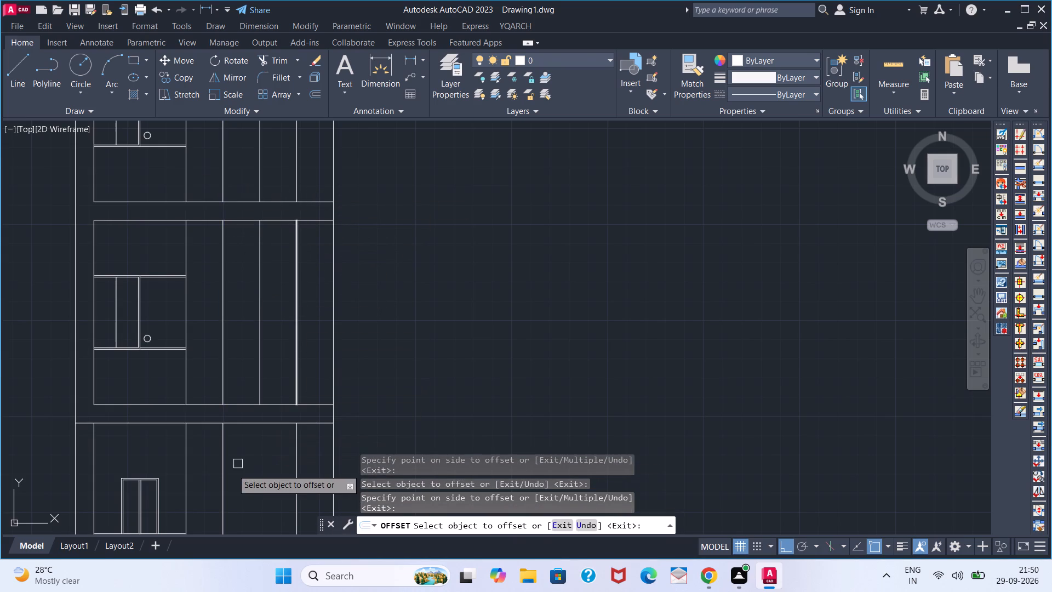
pyautogui.moveTo(225, 467); pyautogui.dragTo(235, 470)
pyautogui.click(273, 465)
pyautogui.scroll(-1, 267, 438)
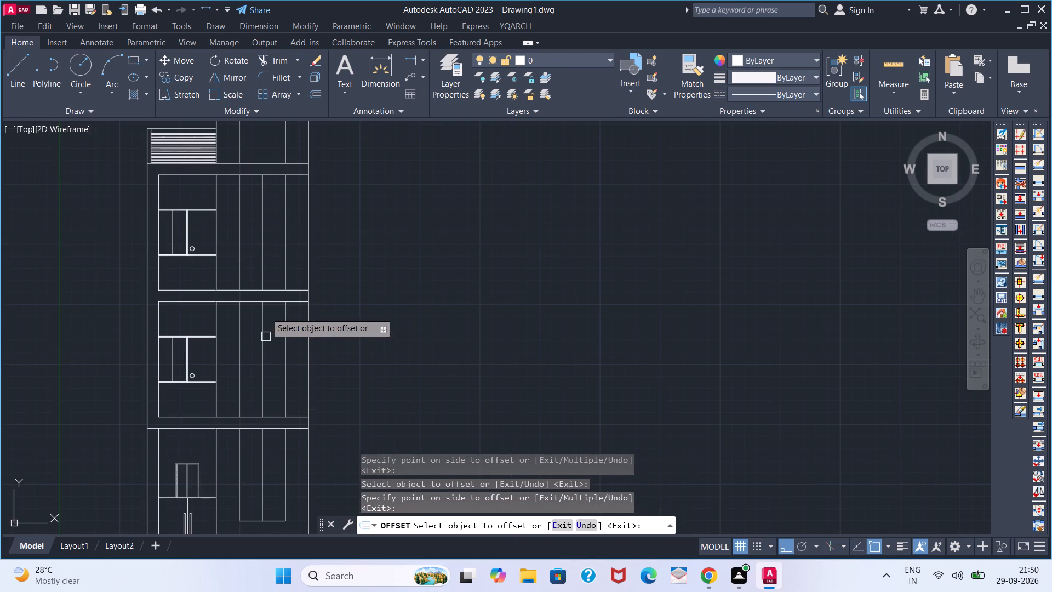
pyautogui.moveTo(263, 293); pyautogui.dragTo(253, 398, button='middle')
pyautogui.scroll(-1, 263, 329)
pyautogui.click(240, 291)
pyautogui.click(252, 294)
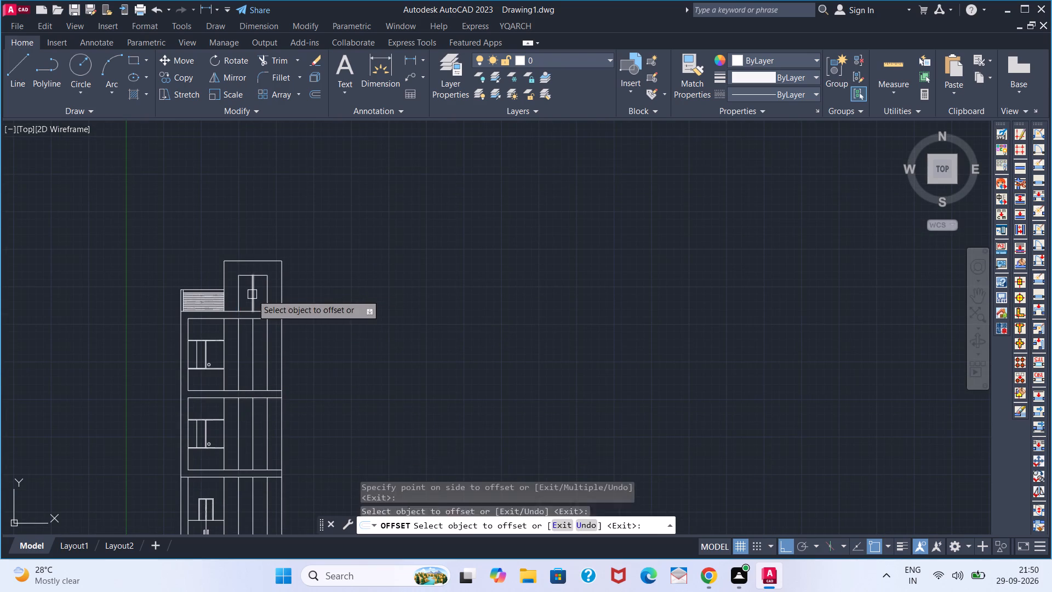
pyautogui.press('space')
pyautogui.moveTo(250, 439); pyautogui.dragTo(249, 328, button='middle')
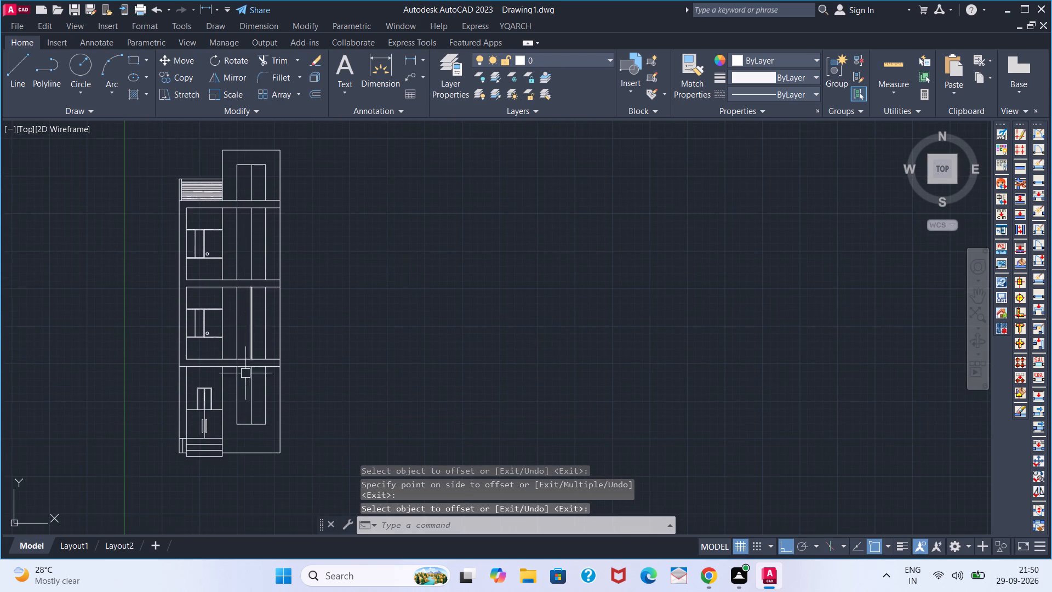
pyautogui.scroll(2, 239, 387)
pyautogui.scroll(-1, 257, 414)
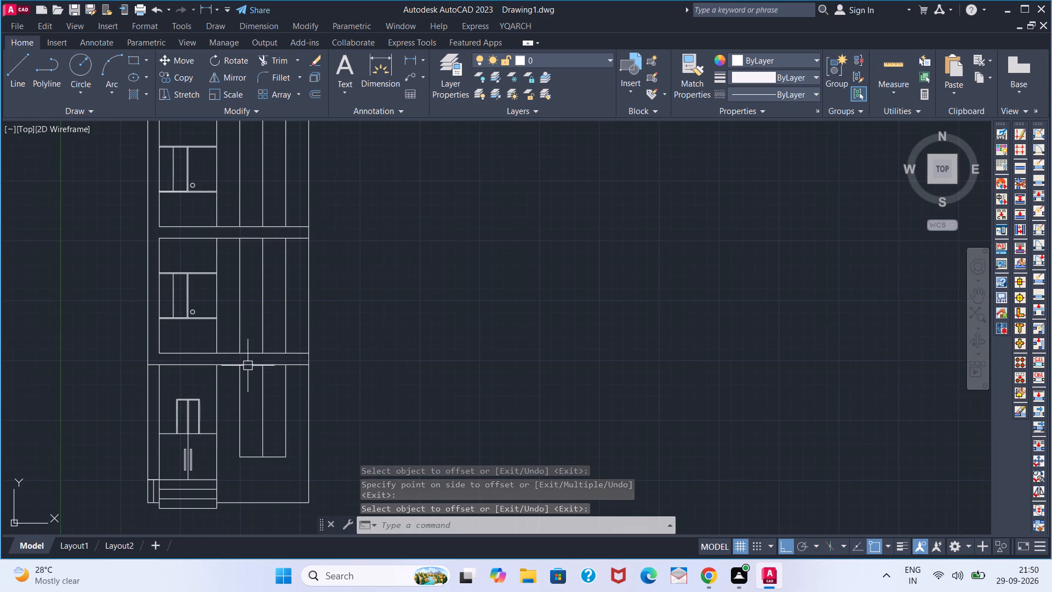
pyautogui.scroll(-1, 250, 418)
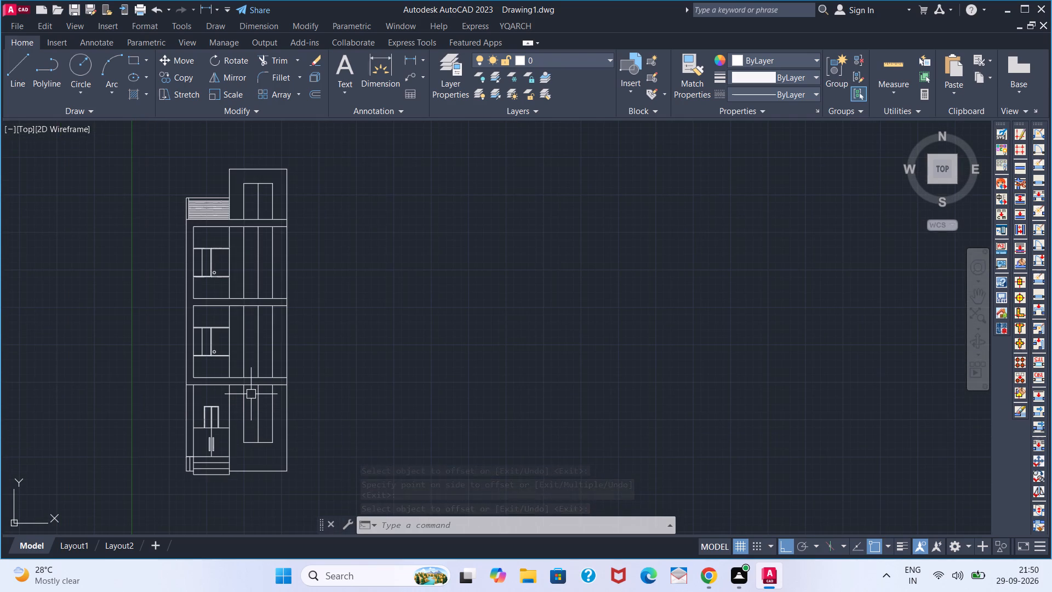
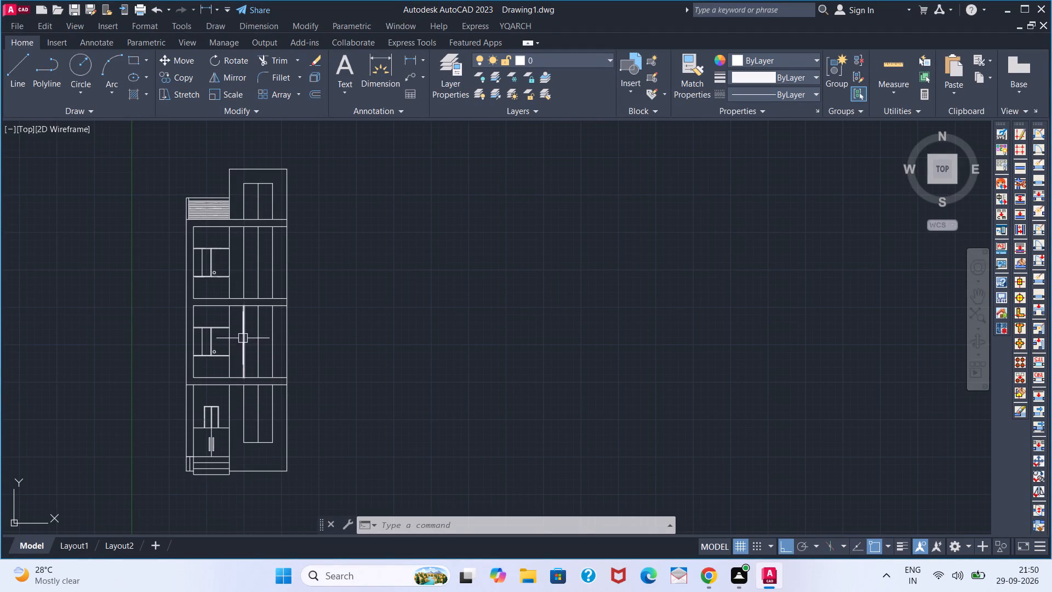
# Draw a horizontal line across the tall strip at its mid-height on the upper floor, from left edge to right edge.
pyautogui.scroll(2, 249, 280)
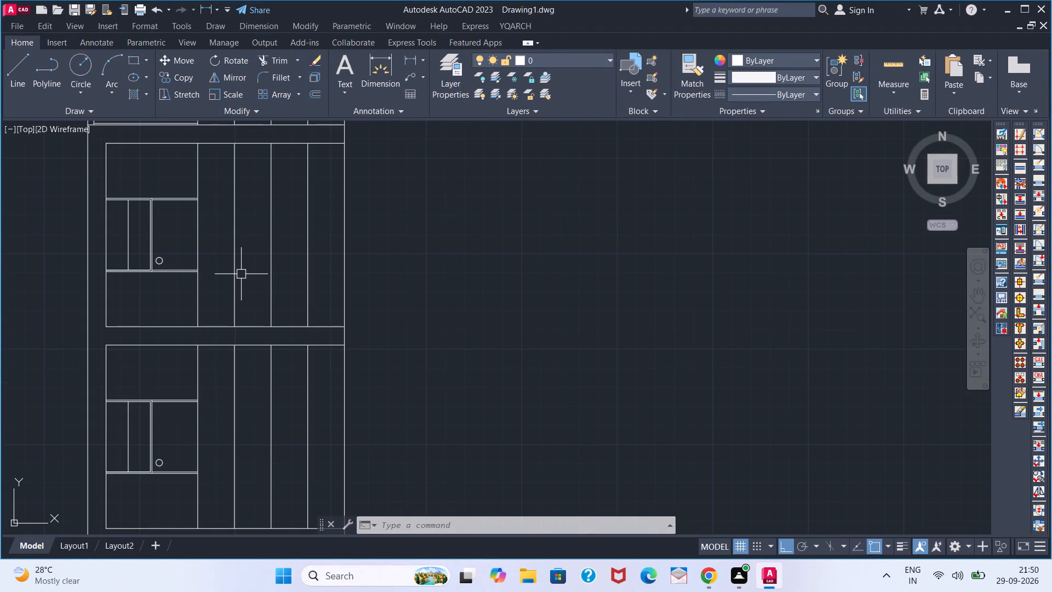
pyautogui.press('l')
pyautogui.press('Return')
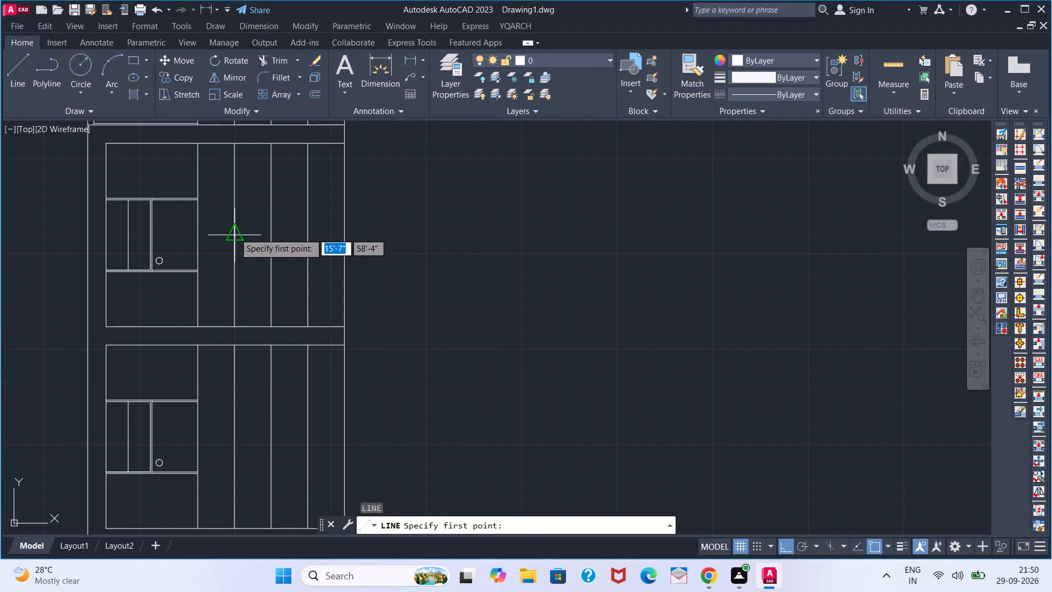
pyautogui.click(235, 233)
pyautogui.click(311, 234)
pyautogui.press('space')
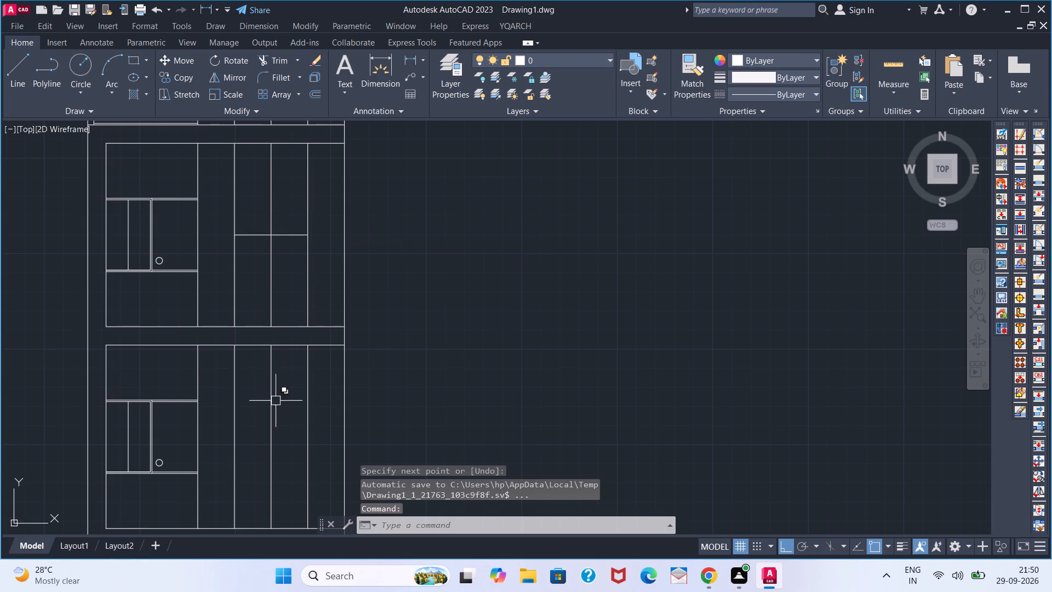
# On the middle floor, trace the tall strip's left edge full height, and draw a horizontal divider across the strip from its midpoint.
pyautogui.press('space')
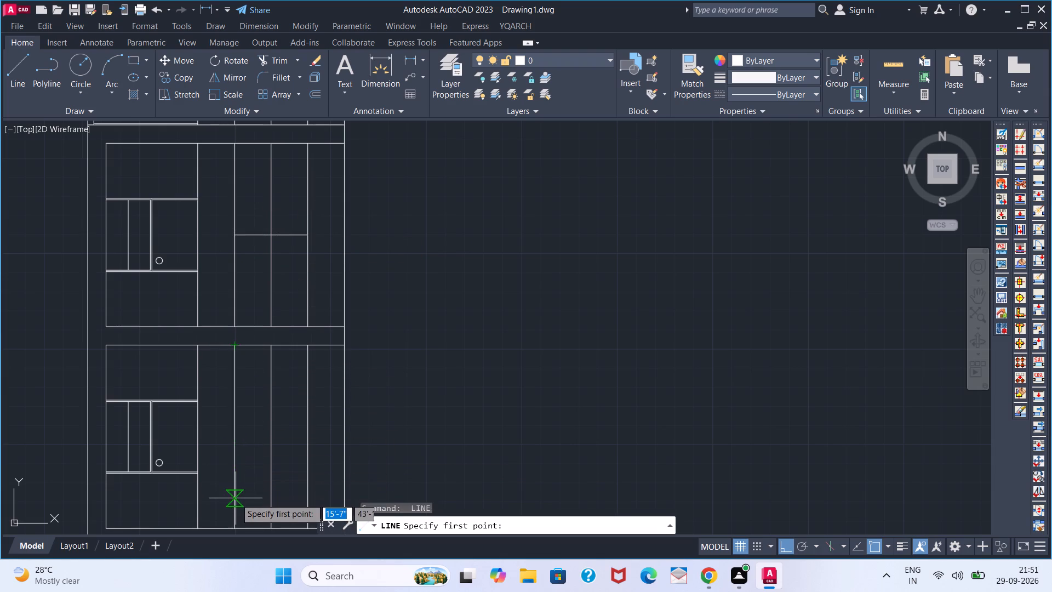
pyautogui.scroll(-2, 236, 496)
pyautogui.moveTo(232, 482); pyautogui.dragTo(234, 442, button='middle')
pyautogui.scroll(2, 239, 446)
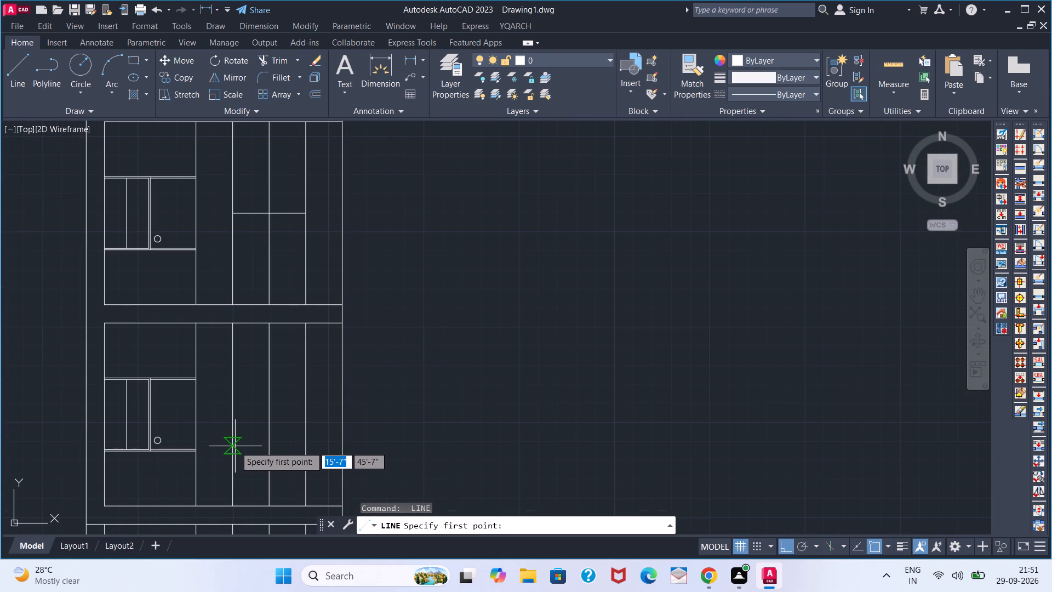
pyautogui.click(236, 503)
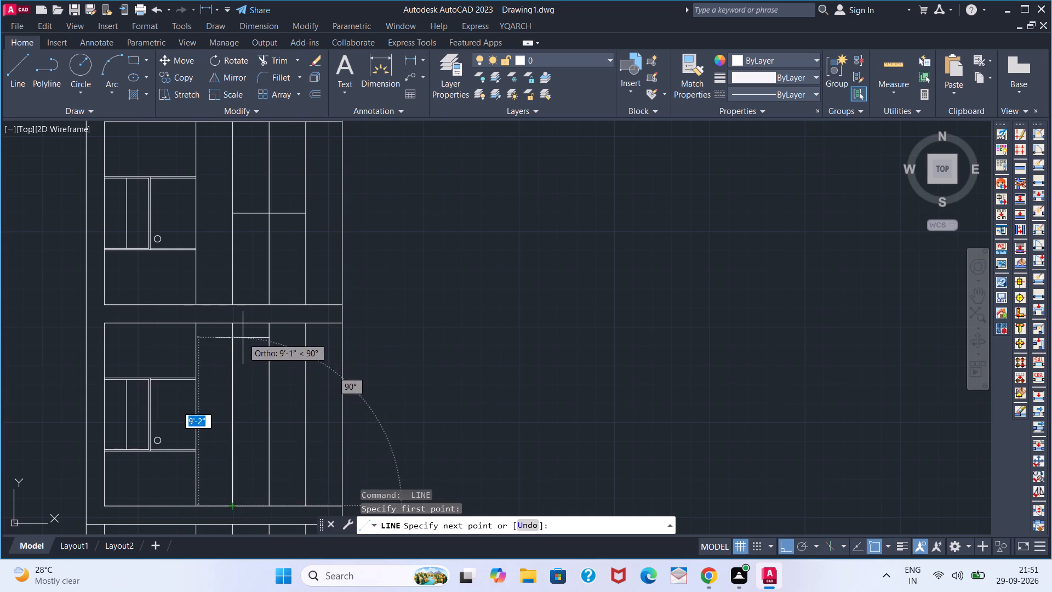
pyautogui.click(238, 327)
pyautogui.press('space')
pyautogui.press('space')
pyautogui.click(235, 413)
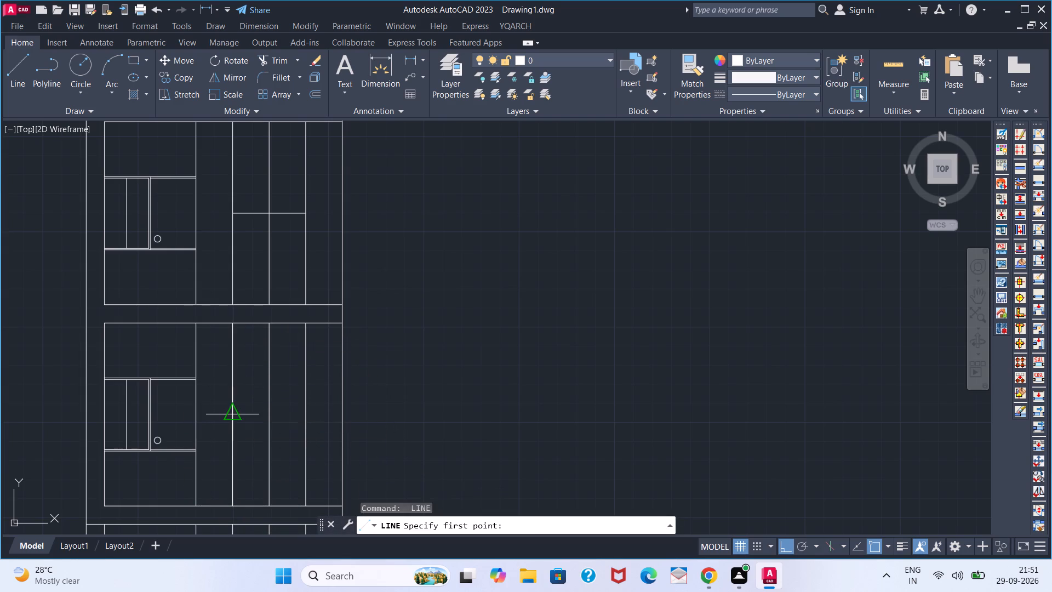
pyautogui.click(312, 408)
pyautogui.press('space')
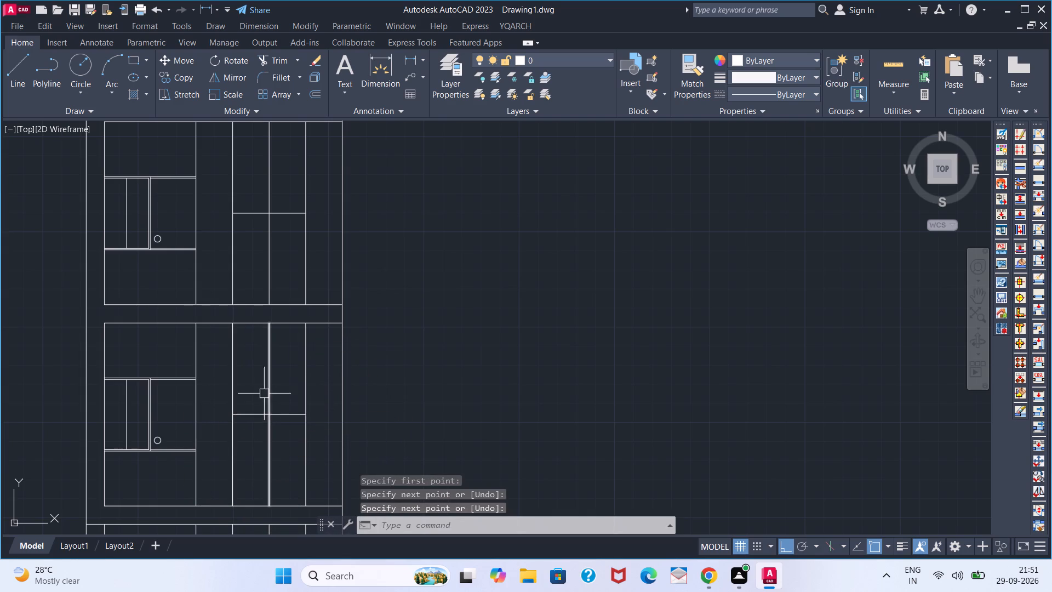
# Erase one of the two overlapping lines on the tall strip's left edge on the middle floor.
pyautogui.click(236, 381)
pyautogui.press('BackSpace')
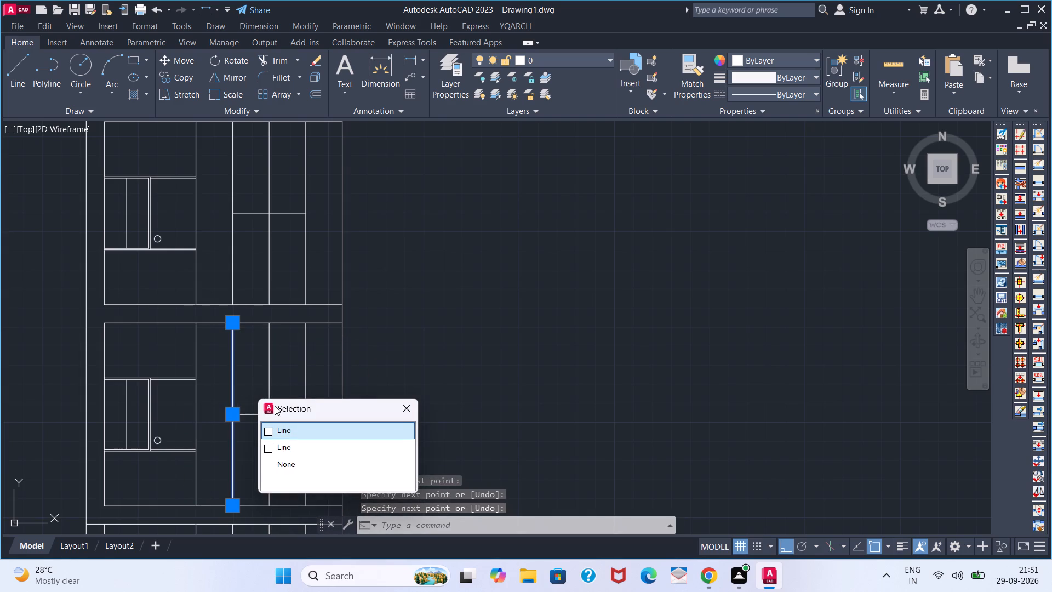
pyautogui.press('Delete')
pyautogui.press('Delete')
pyautogui.press('Return')
pyautogui.press('Delete')
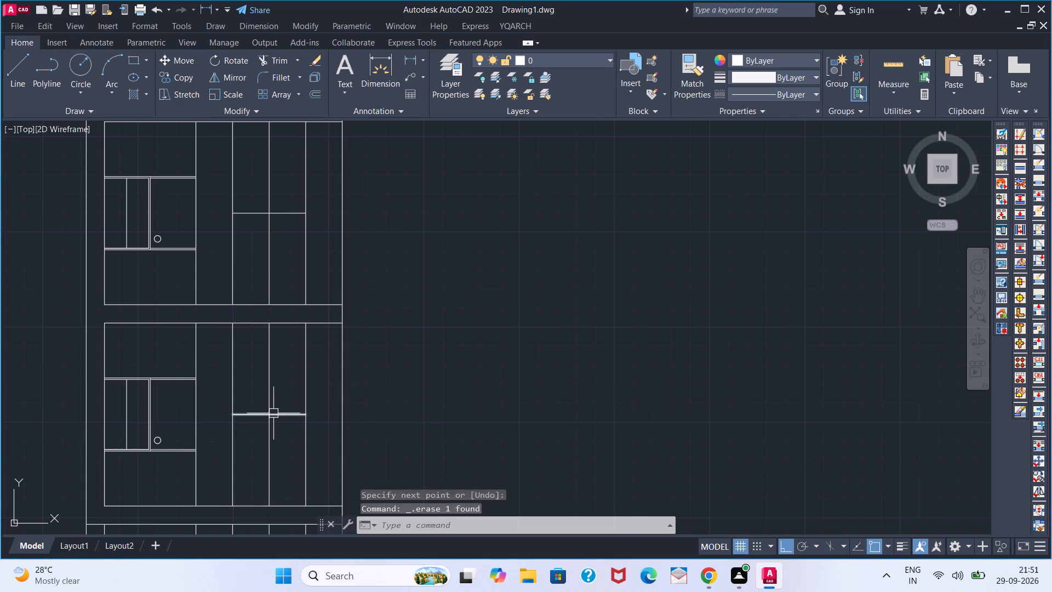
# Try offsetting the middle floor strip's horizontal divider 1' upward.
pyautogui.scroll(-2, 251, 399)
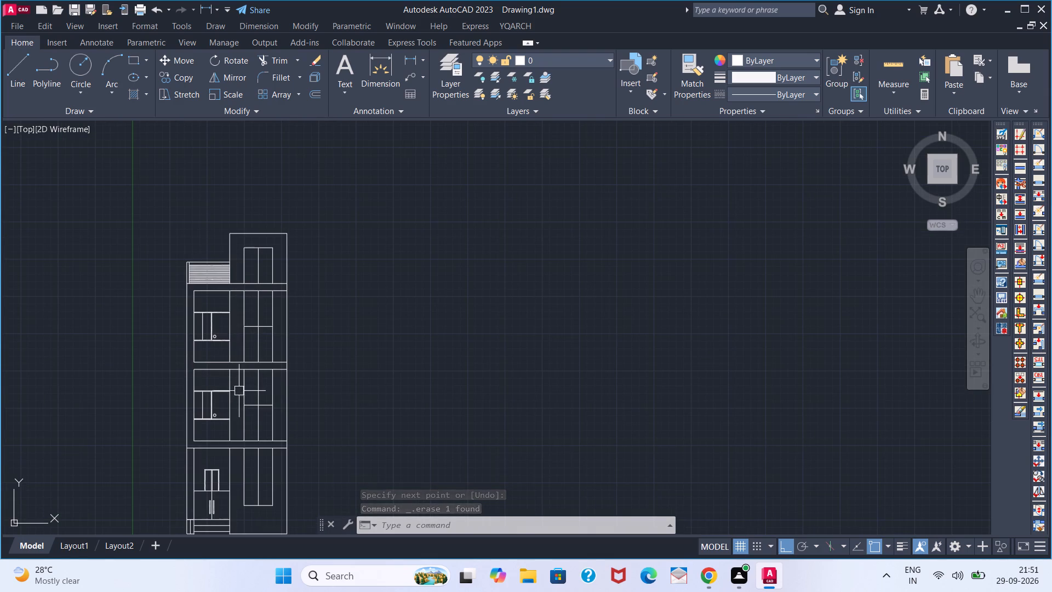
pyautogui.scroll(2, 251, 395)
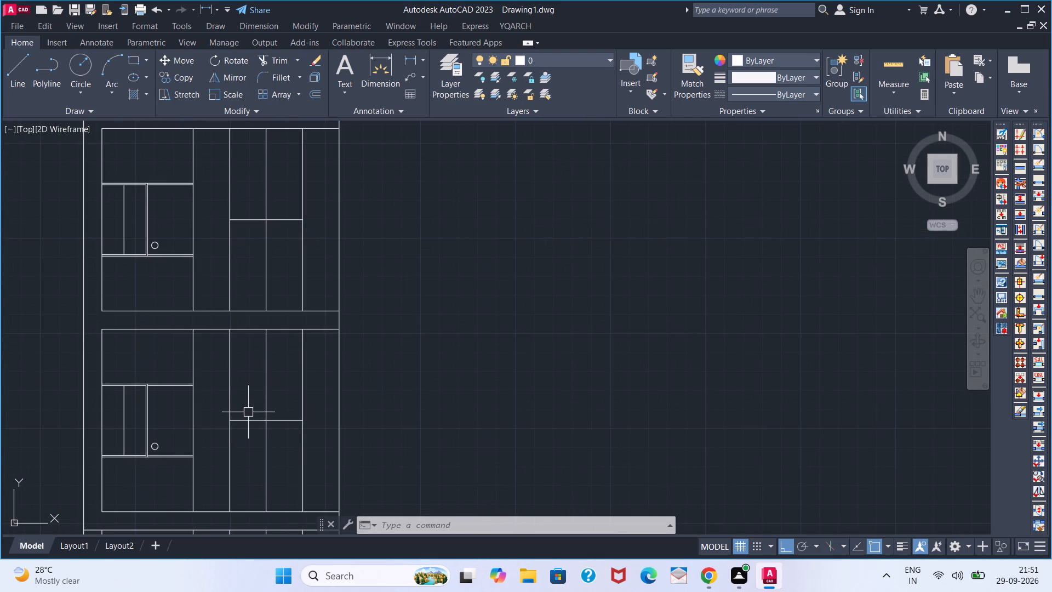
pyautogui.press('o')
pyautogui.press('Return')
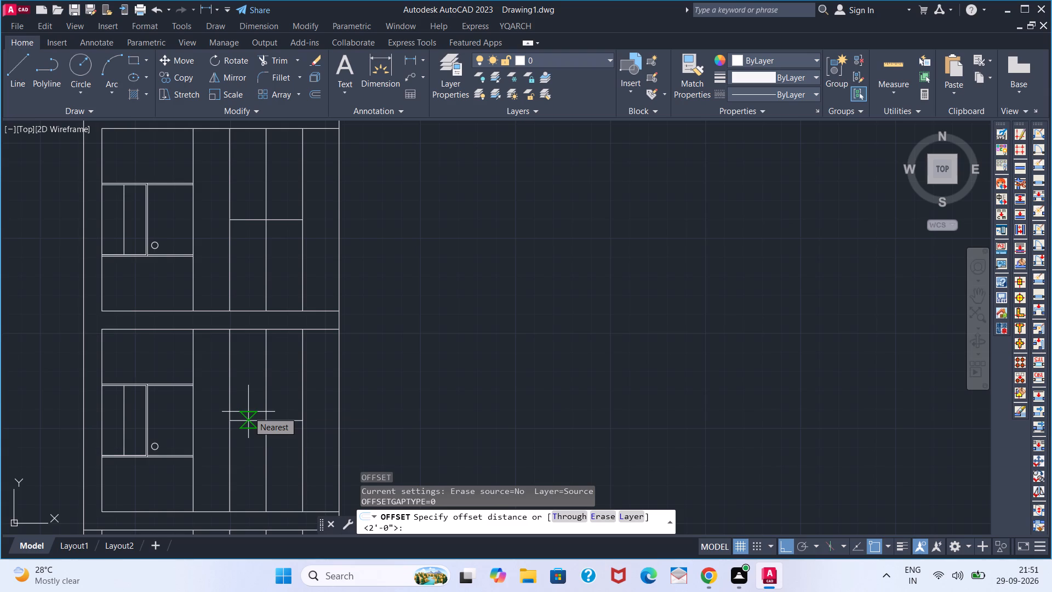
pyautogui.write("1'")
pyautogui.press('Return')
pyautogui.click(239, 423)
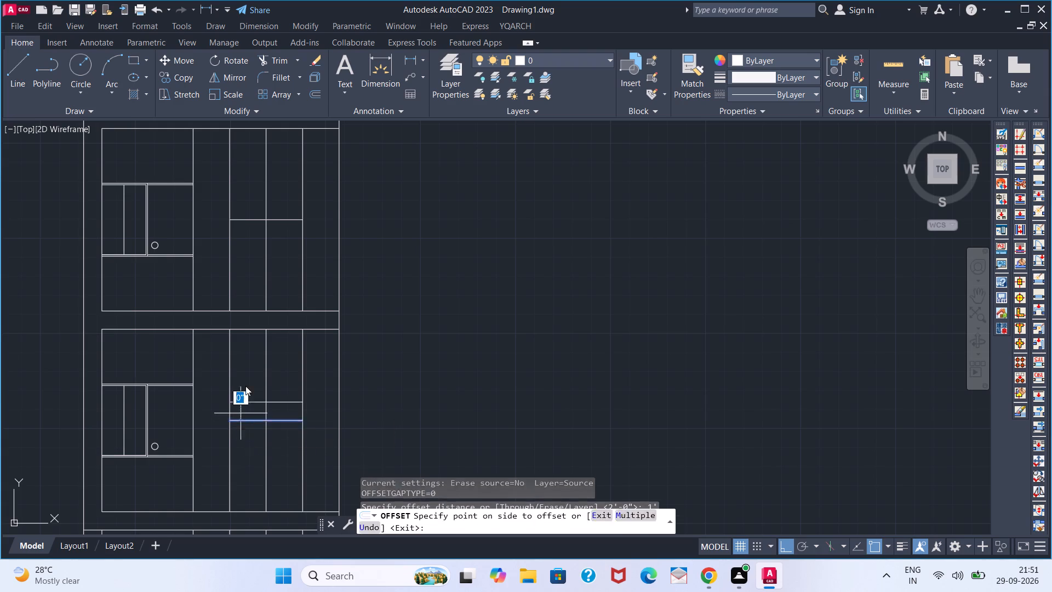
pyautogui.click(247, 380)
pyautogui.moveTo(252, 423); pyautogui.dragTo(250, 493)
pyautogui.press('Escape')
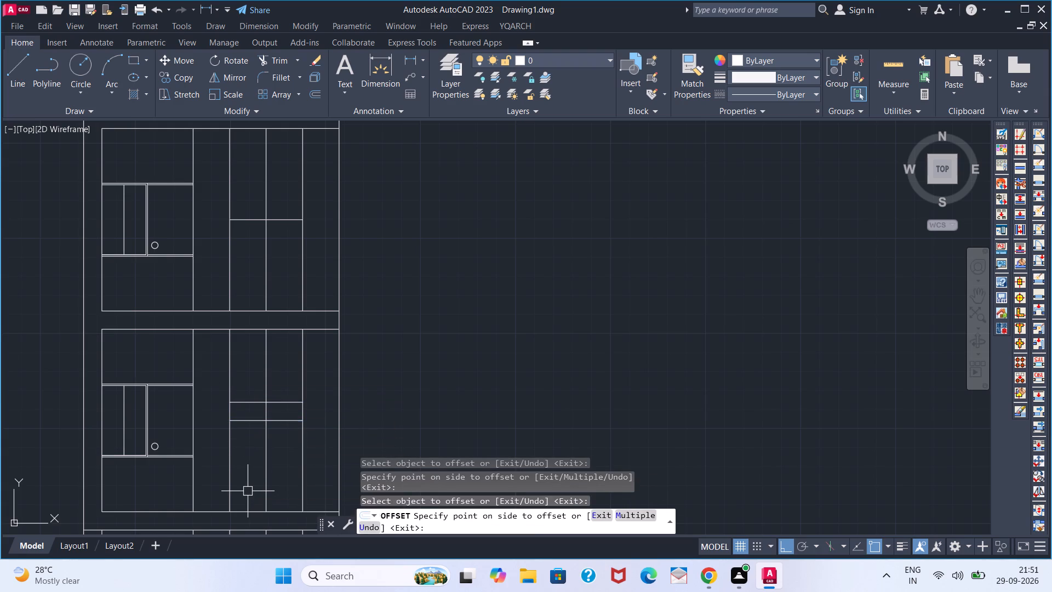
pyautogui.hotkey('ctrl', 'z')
# On the rooftop level, trace the tall strip's left edge full height, and draw a horizontal divider across the strip from its midpoint.
pyautogui.scroll(-1, 265, 274)
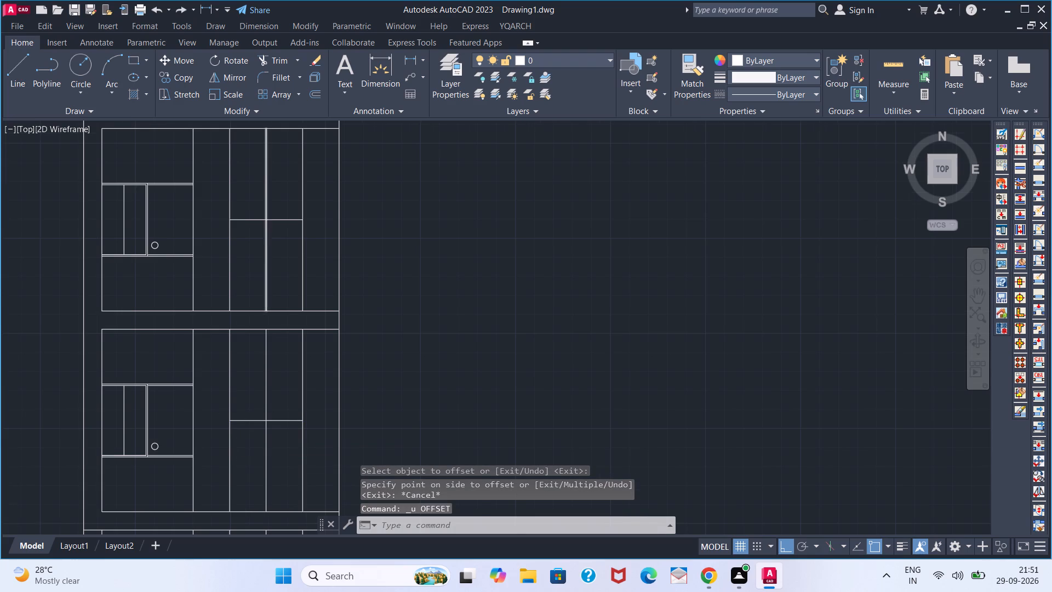
pyautogui.moveTo(251, 190); pyautogui.dragTo(236, 313, button='middle')
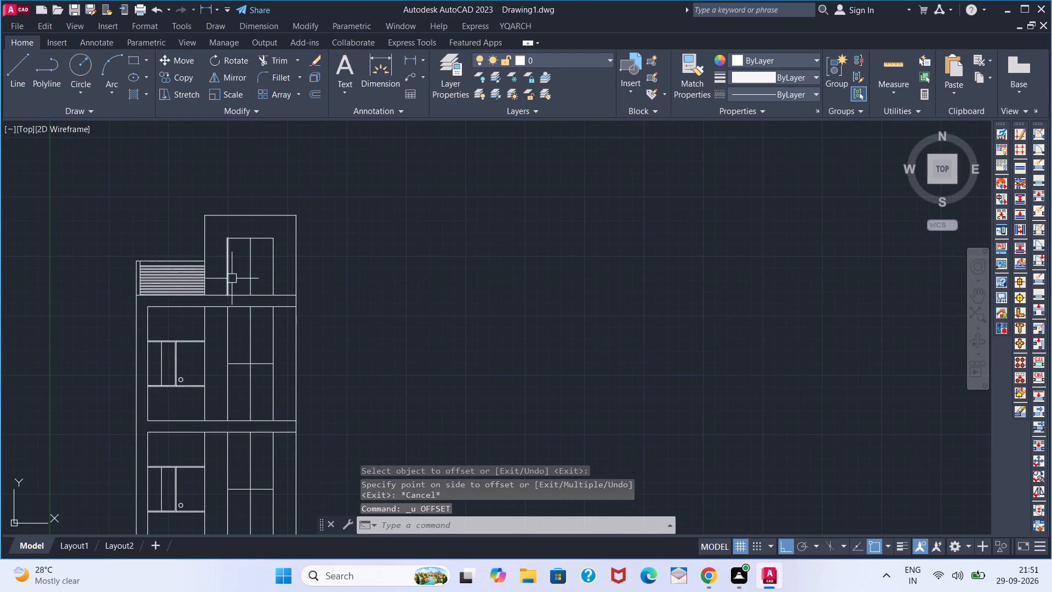
pyautogui.press('l')
pyautogui.press('Return')
pyautogui.scroll(3, 211, 285)
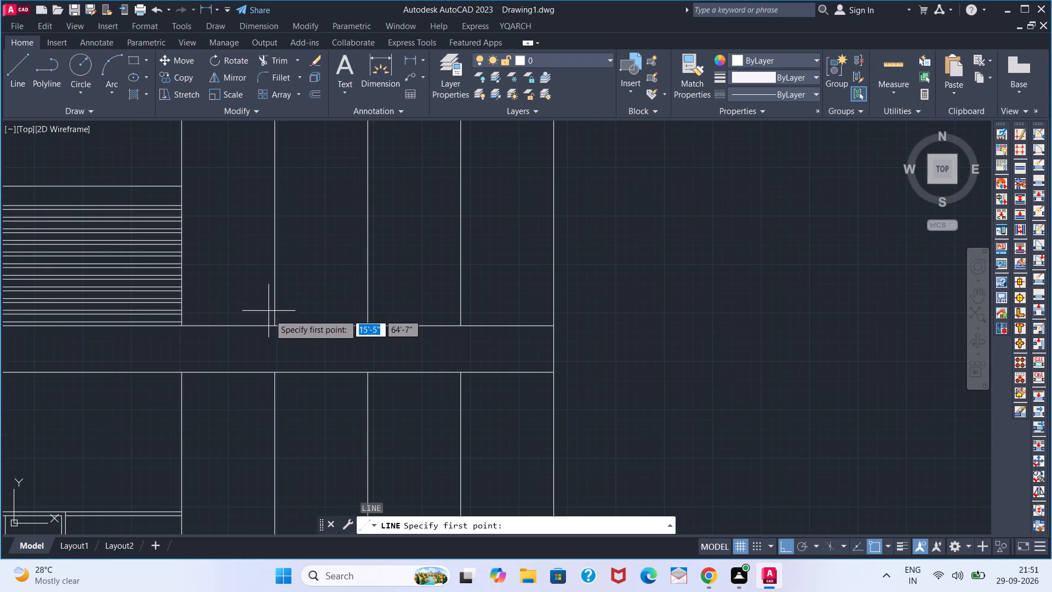
pyautogui.click(269, 321)
pyautogui.scroll(-2, 269, 268)
pyautogui.click(271, 205)
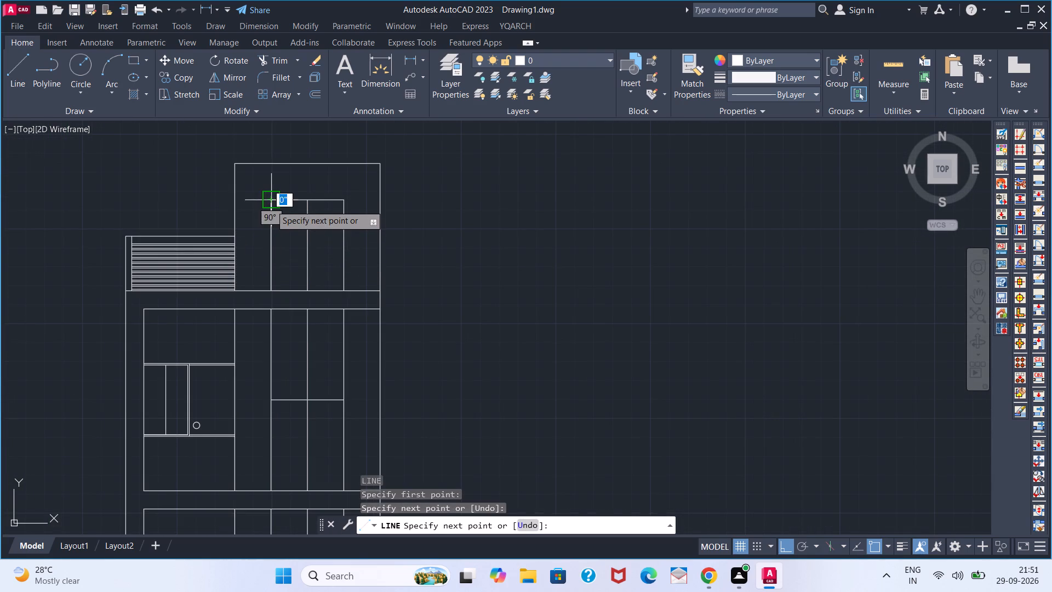
pyautogui.press('space')
pyautogui.press('space')
pyautogui.click(272, 249)
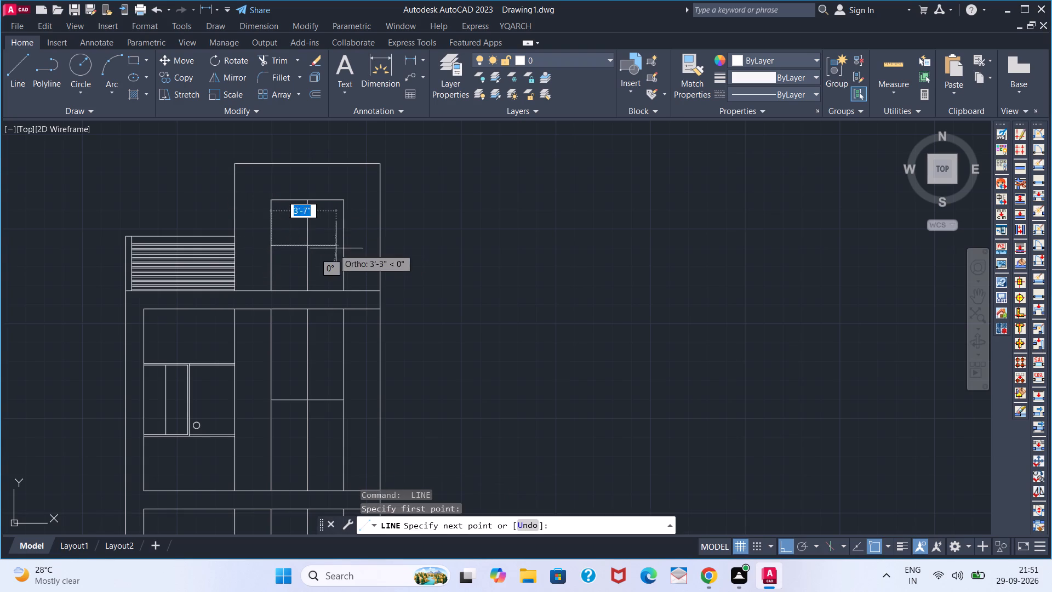
pyautogui.click(348, 247)
pyautogui.press('space')
# Erase one of the two overlapping lines on the tall strip's left edge on the rooftop level.
pyautogui.click(274, 234)
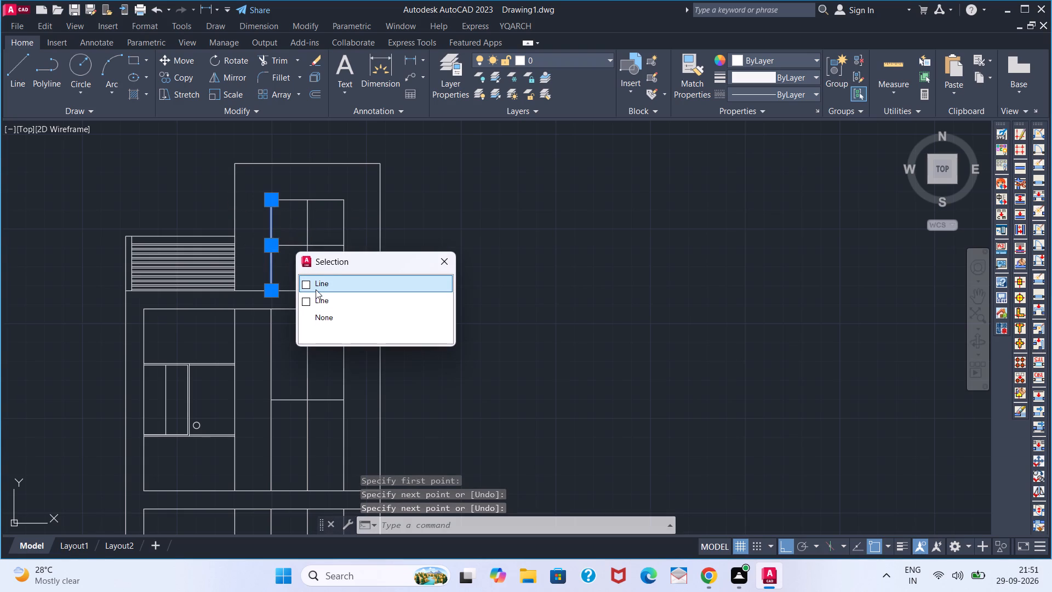
pyautogui.click(317, 284)
pyautogui.click(313, 283)
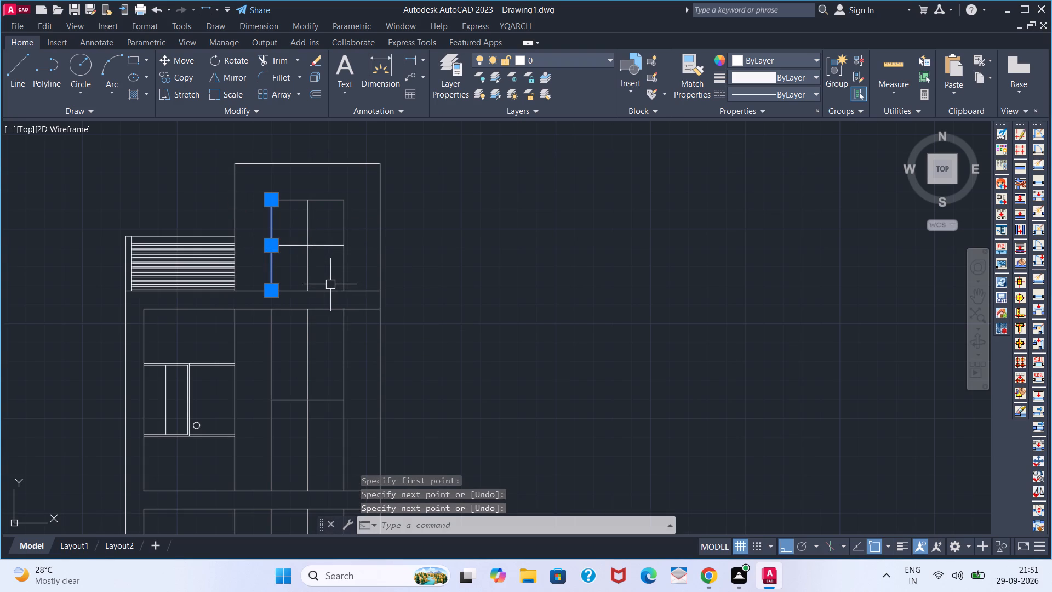
pyautogui.press('Delete')
# On the ground level, trace the tall strip's left edge full height, and draw a horizontal divider across the strip from its midpoint.
pyautogui.scroll(-2, 283, 329)
pyautogui.moveTo(282, 362); pyautogui.dragTo(275, 242, button='middle')
pyautogui.middleClick(275, 236)
pyautogui.scroll(2, 284, 400)
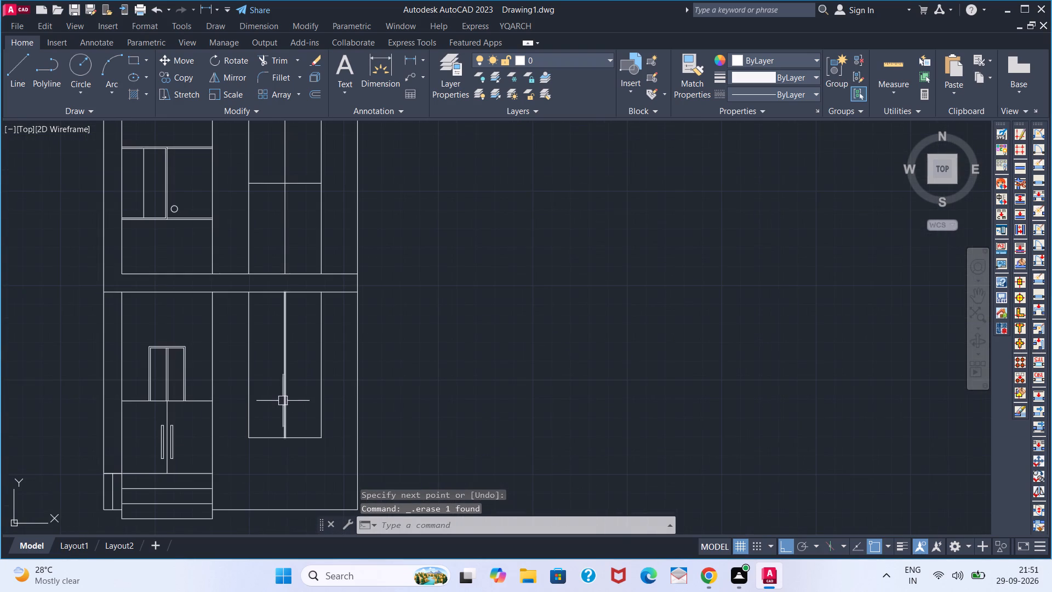
pyautogui.press('space')
pyautogui.press('space')
pyautogui.write('L')
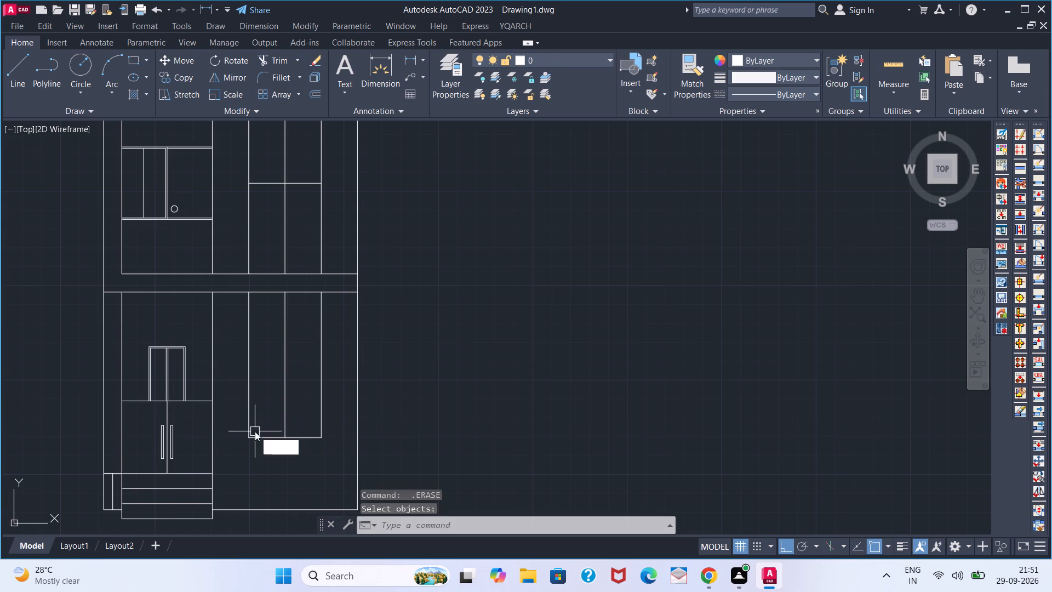
pyautogui.press('Return')
pyautogui.click(255, 431)
pyautogui.click(251, 292)
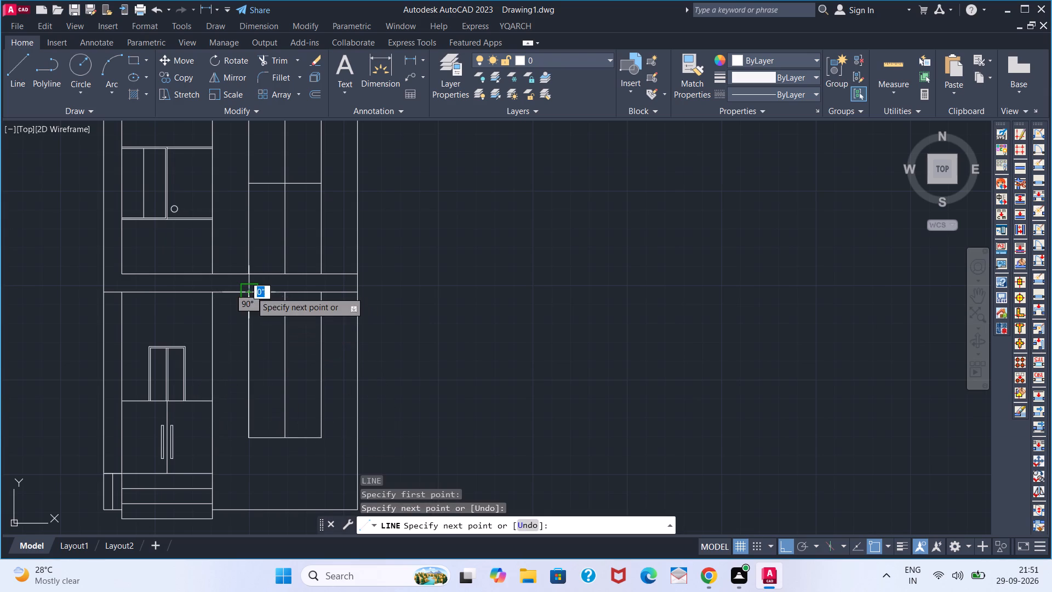
pyautogui.press('space')
pyautogui.press('space')
pyautogui.click(254, 361)
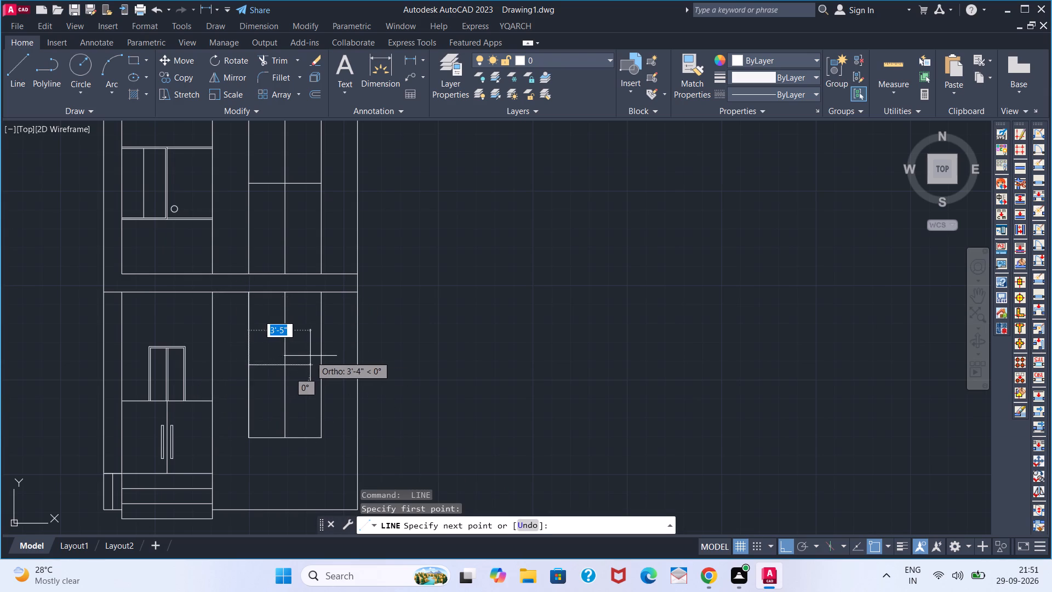
pyautogui.click(319, 358)
pyautogui.press('space')
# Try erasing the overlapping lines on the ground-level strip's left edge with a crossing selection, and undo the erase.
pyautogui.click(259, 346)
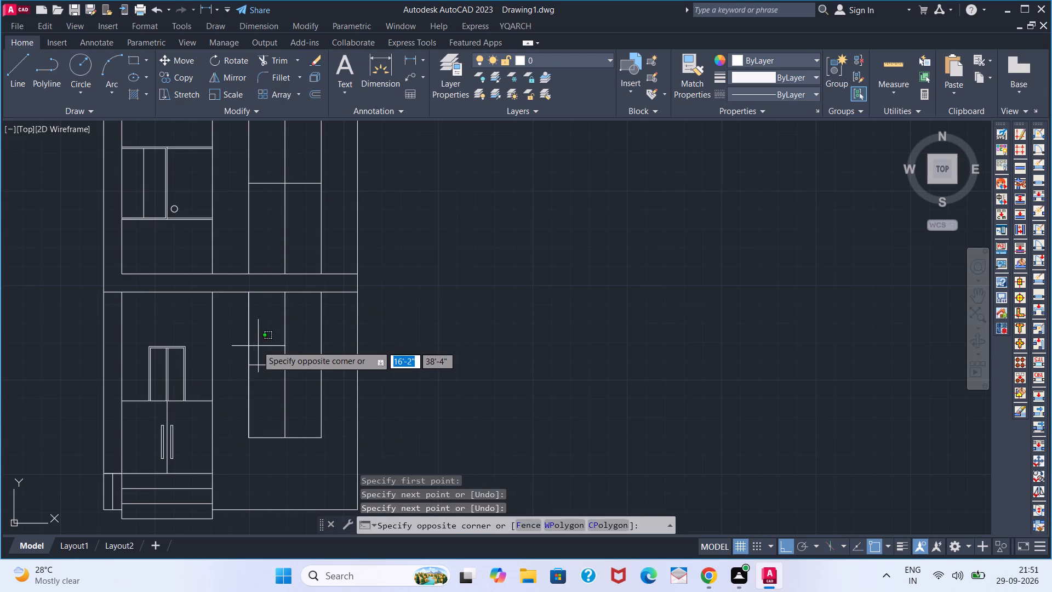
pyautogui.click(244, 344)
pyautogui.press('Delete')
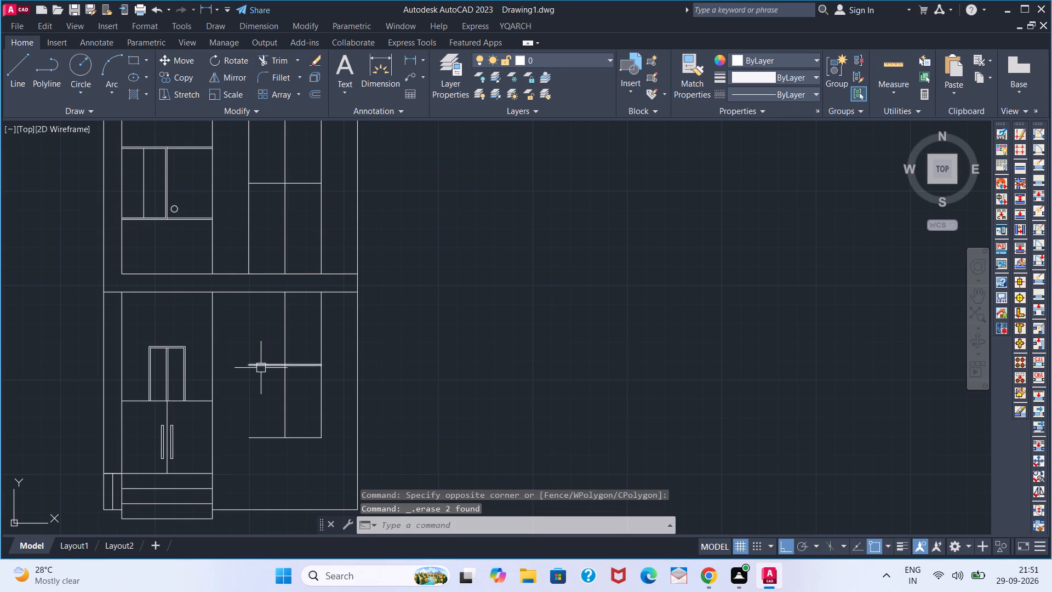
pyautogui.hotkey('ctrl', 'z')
# Erase only one of the two overlapping lines on the tall strip's left edge on the ground level.
pyautogui.click(250, 378)
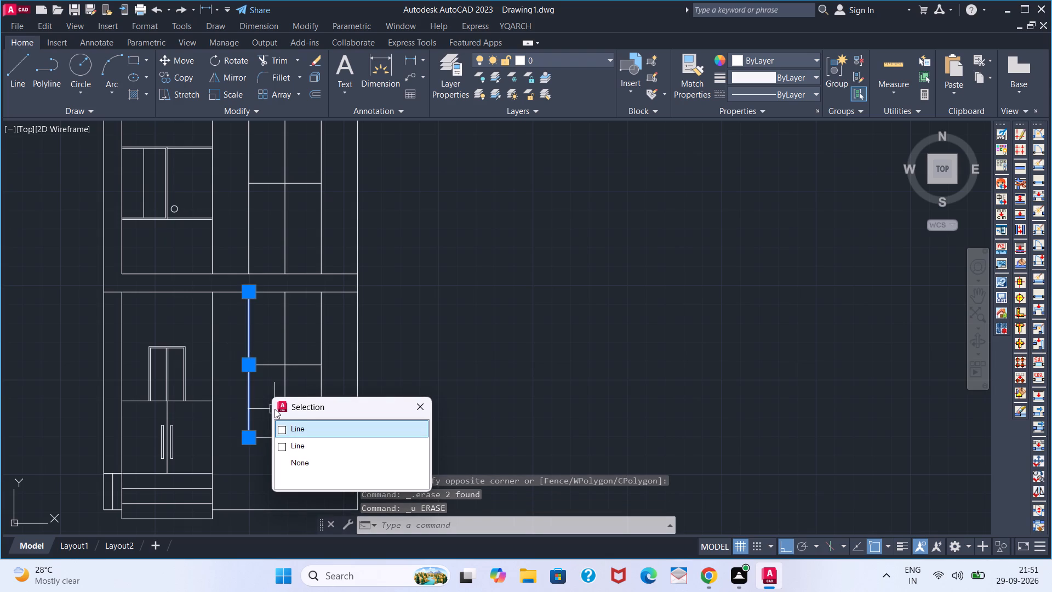
pyautogui.press('Delete')
pyautogui.press('Return')
pyautogui.press('Delete')
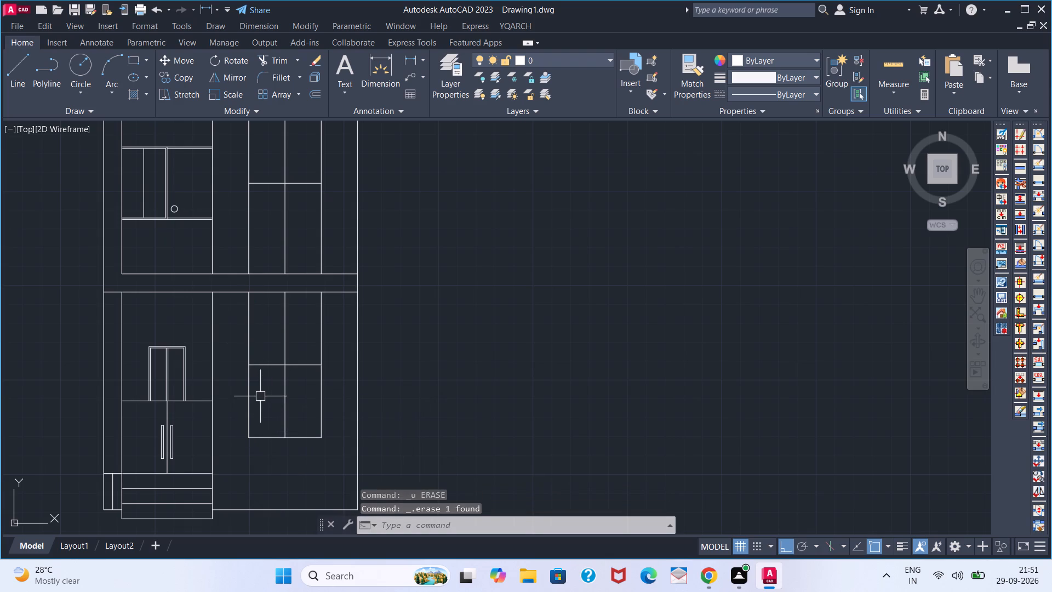
# Look over the whole elevation, from the entrance steps up to the rooftop level, to check the divided strip and windows.
pyautogui.scroll(-1, 265, 391)
pyautogui.scroll(-1, 236, 341)
pyautogui.moveTo(221, 315); pyautogui.dragTo(211, 366, button='middle')
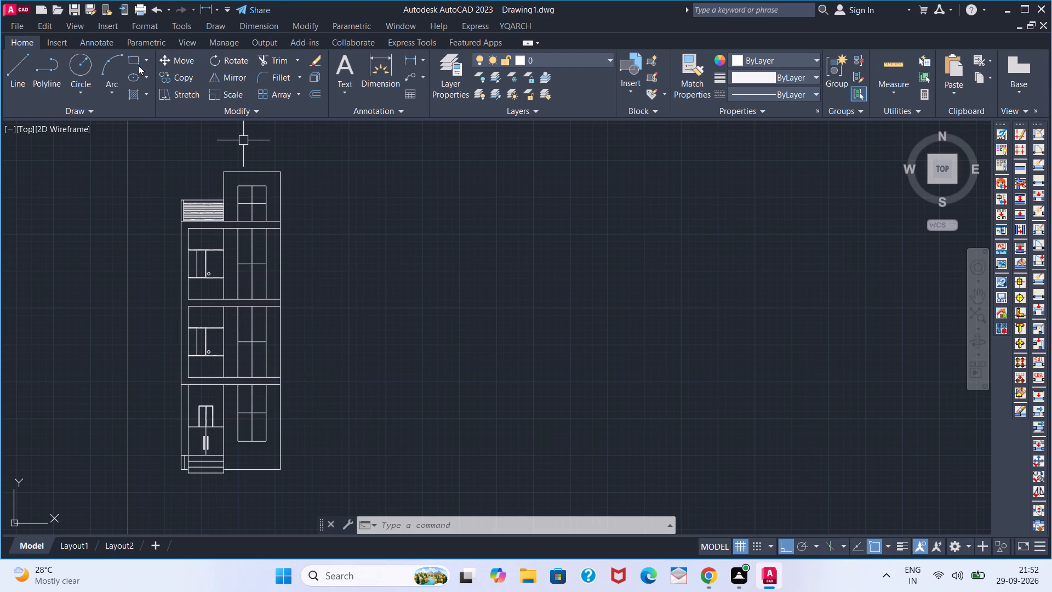
pyautogui.scroll(-1, 170, 255)
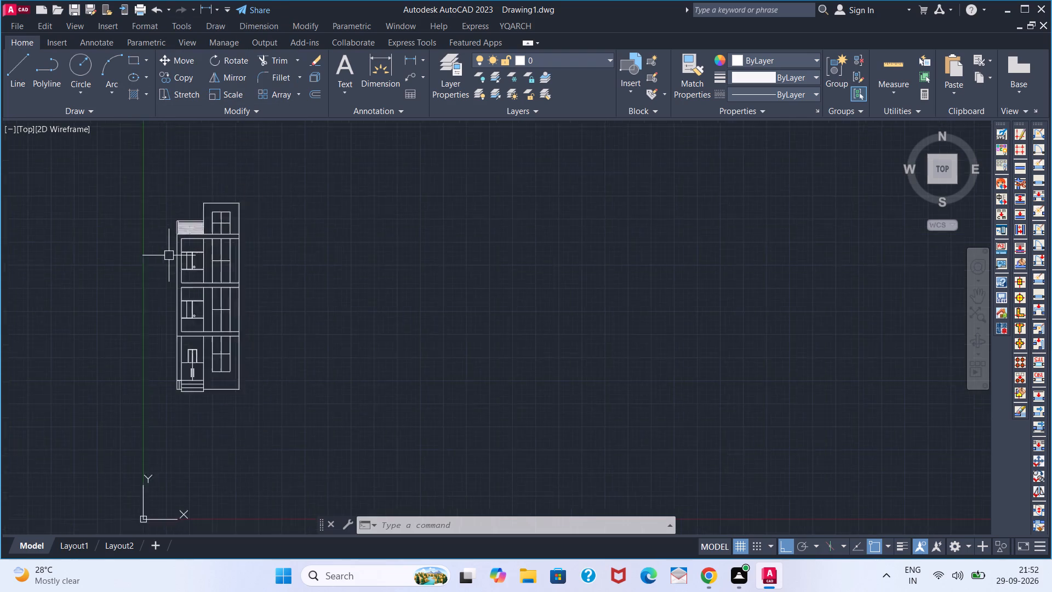
pyautogui.scroll(-1, 167, 254)
pyautogui.scroll(2, 186, 287)
pyautogui.moveTo(181, 286); pyautogui.dragTo(225, 312, button='middle')
pyautogui.scroll(1, 225, 312)
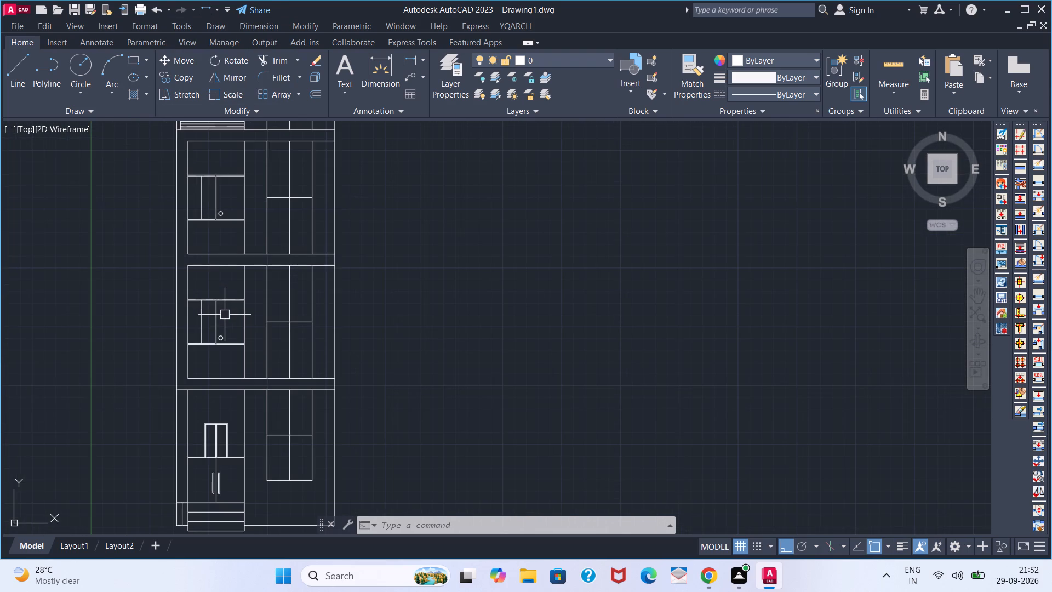
pyautogui.scroll(-1, 225, 323)
pyautogui.moveTo(223, 432); pyautogui.dragTo(233, 465, button='middle')
pyautogui.scroll(1, 238, 433)
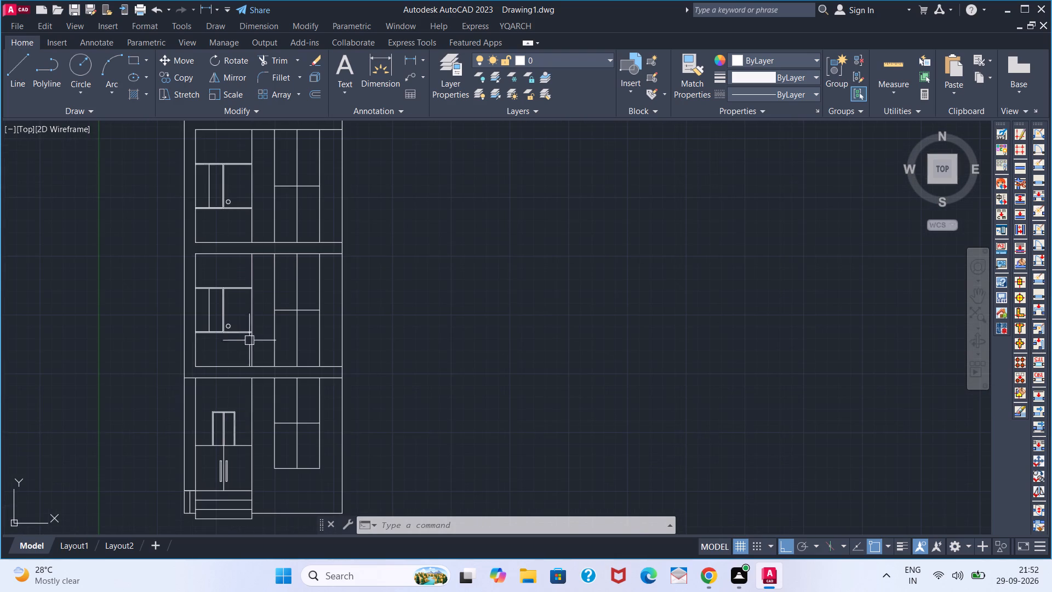
pyautogui.moveTo(249, 310); pyautogui.dragTo(244, 392, button='middle')
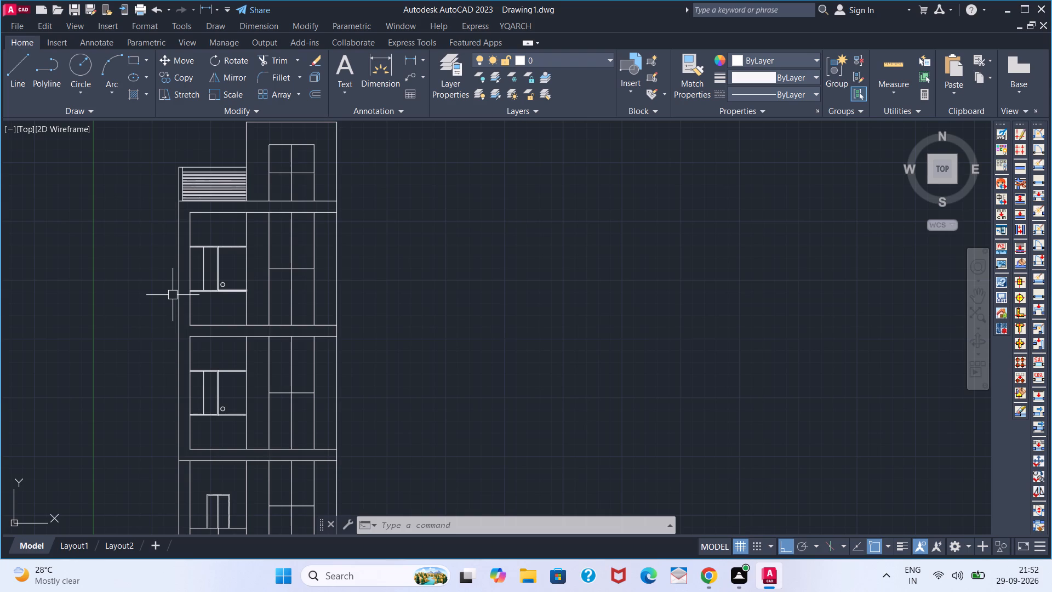
# Examine the whole front elevation, from the entrance steps up to the rooftop level, checking the floors, windows and tall strip.
pyautogui.scroll(1, 170, 295)
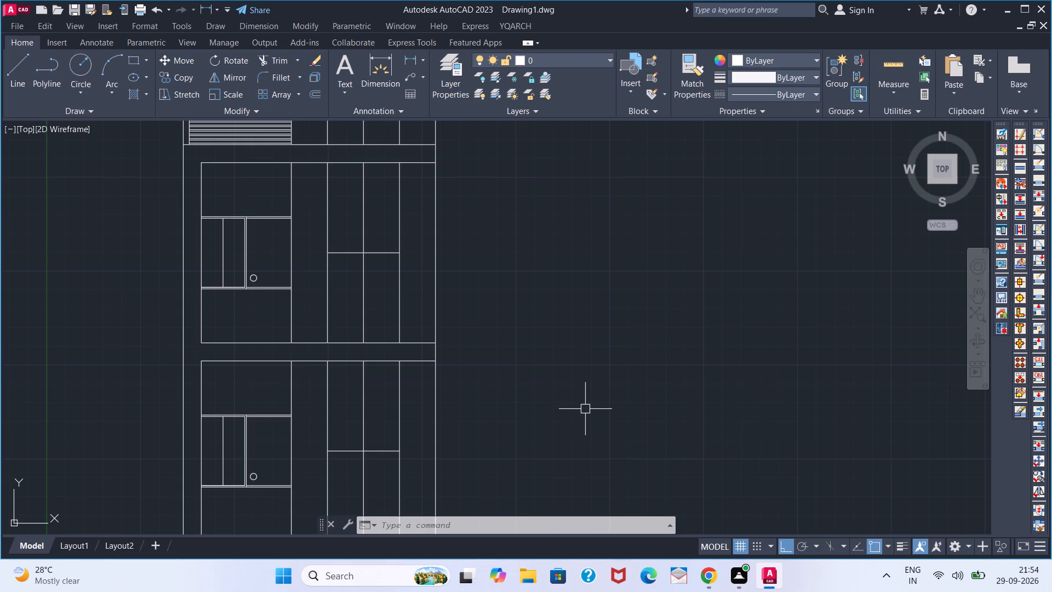
pyautogui.scroll(-2, 466, 380)
pyautogui.moveTo(428, 388); pyautogui.dragTo(489, 333, button='middle')
pyautogui.scroll(1, 480, 386)
pyautogui.scroll(-1, 480, 386)
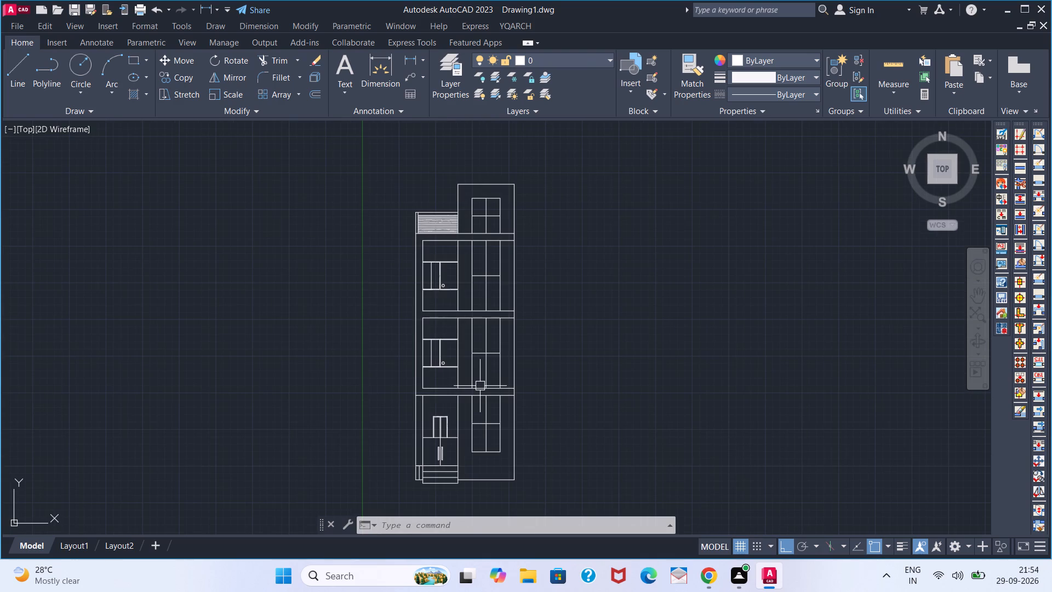
pyautogui.moveTo(506, 409); pyautogui.dragTo(475, 403, button='middle')
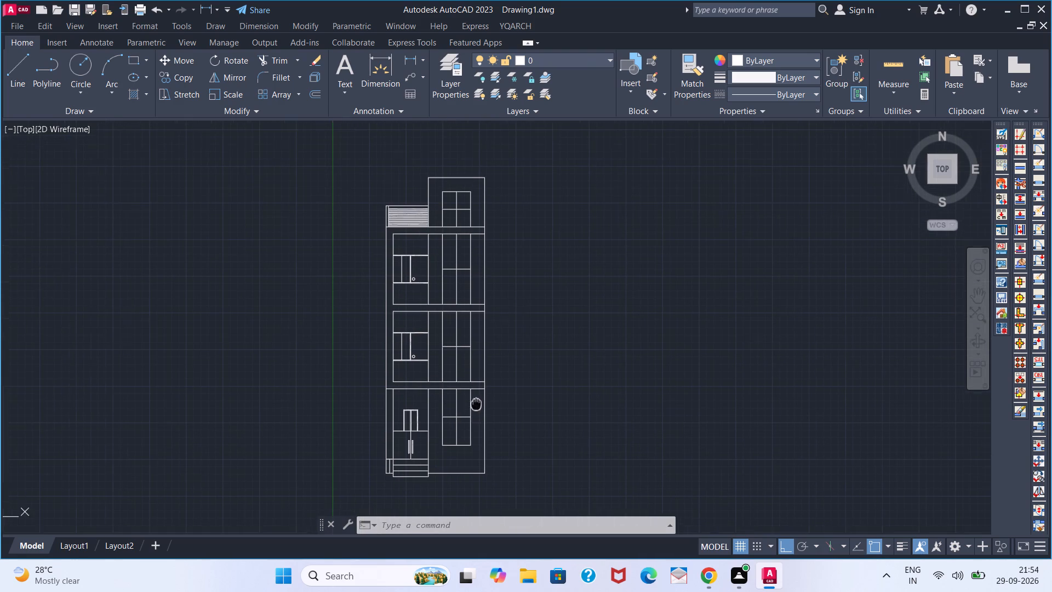
pyautogui.moveTo(475, 403); pyautogui.dragTo(473, 402, button='middle')
pyautogui.scroll(1, 437, 406)
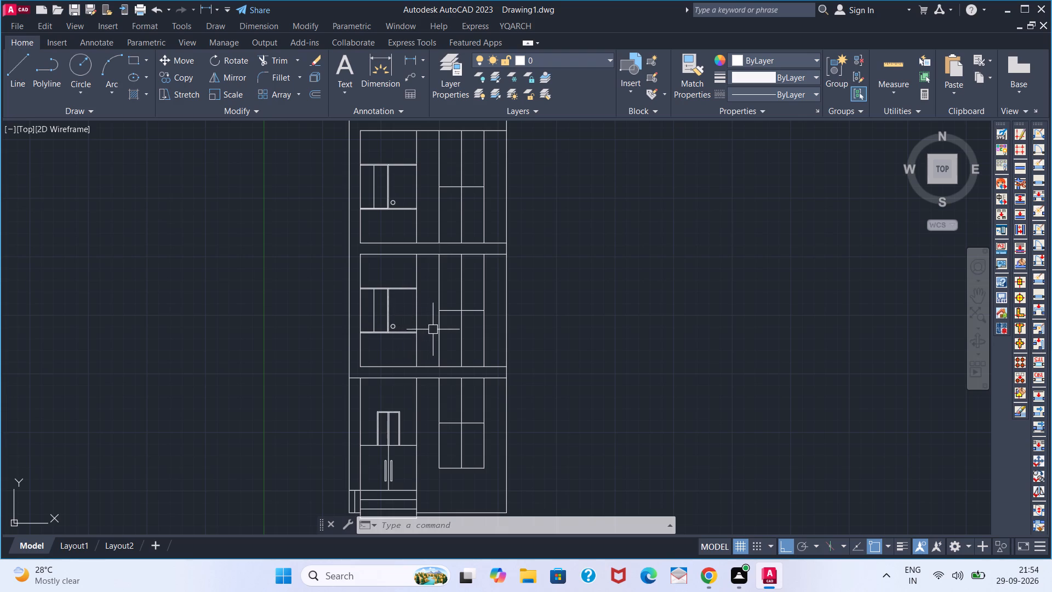
pyautogui.scroll(-1, 439, 334)
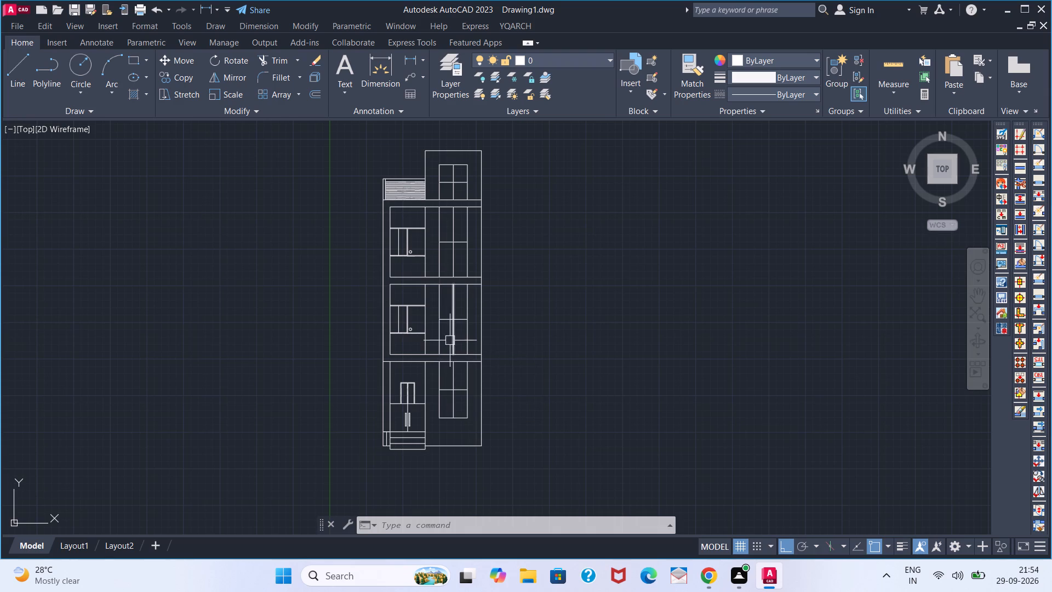
pyautogui.middleClick(443, 335)
pyautogui.moveTo(465, 344); pyautogui.dragTo(501, 401, button='middle')
pyautogui.moveTo(481, 377); pyautogui.dragTo(477, 321, button='middle')
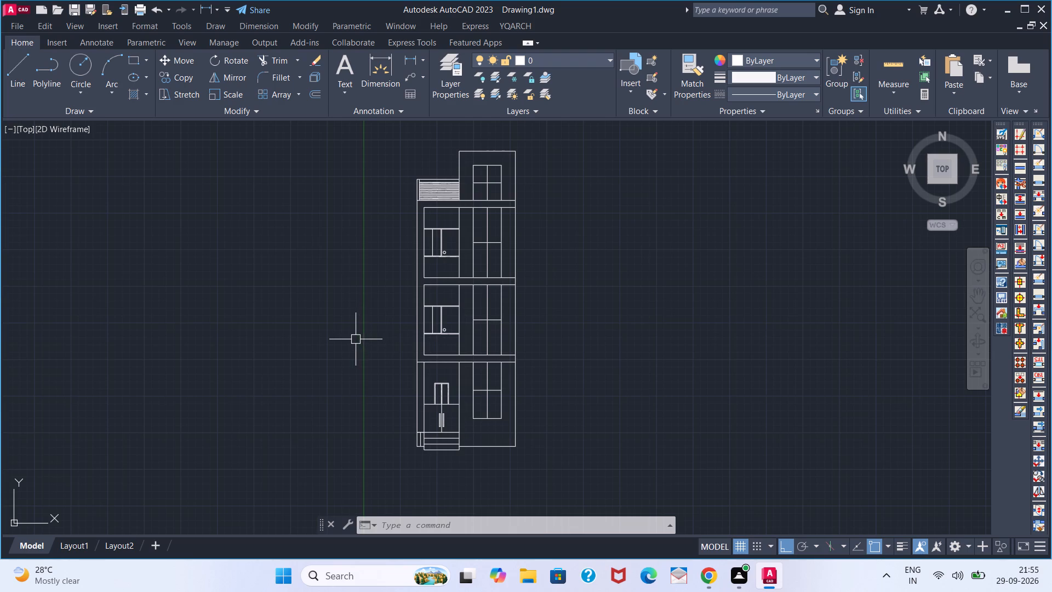
# Erase the third, sixth and ninth pairs of horizontal rail lines, counted from the top, in the rooftop parapet railing.
pyautogui.scroll(1, 353, 309)
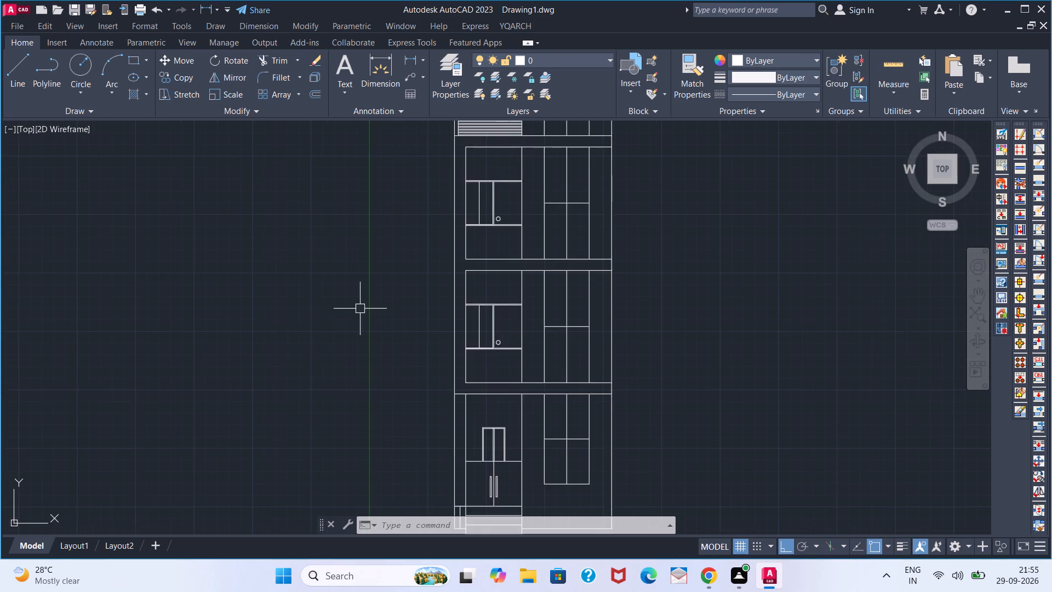
pyautogui.moveTo(365, 307); pyautogui.dragTo(310, 336, button='middle')
pyautogui.moveTo(310, 334); pyautogui.dragTo(315, 327, button='middle')
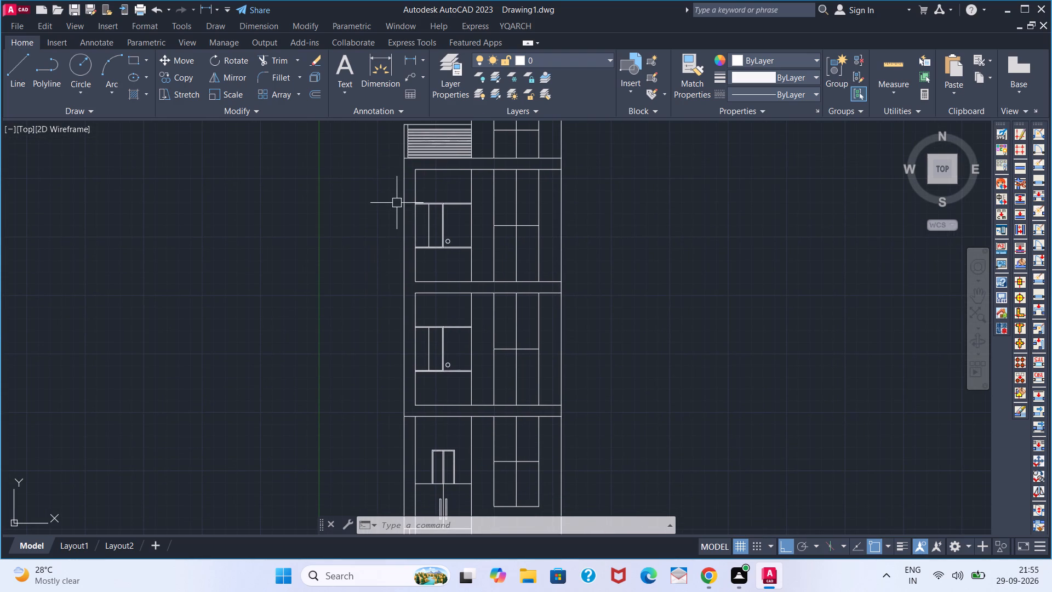
pyautogui.scroll(2, 410, 158)
pyautogui.moveTo(411, 162); pyautogui.dragTo(390, 310, button='middle')
pyautogui.scroll(2, 406, 264)
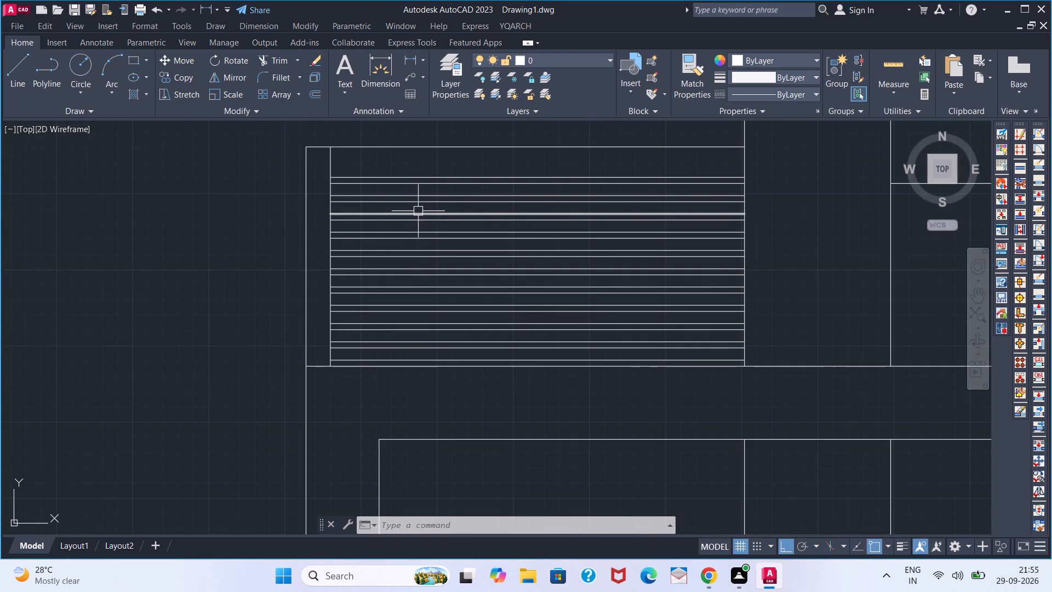
pyautogui.scroll(1, 418, 211)
pyautogui.scroll(-1, 411, 215)
pyautogui.moveTo(410, 226); pyautogui.dragTo(391, 260, button='middle')
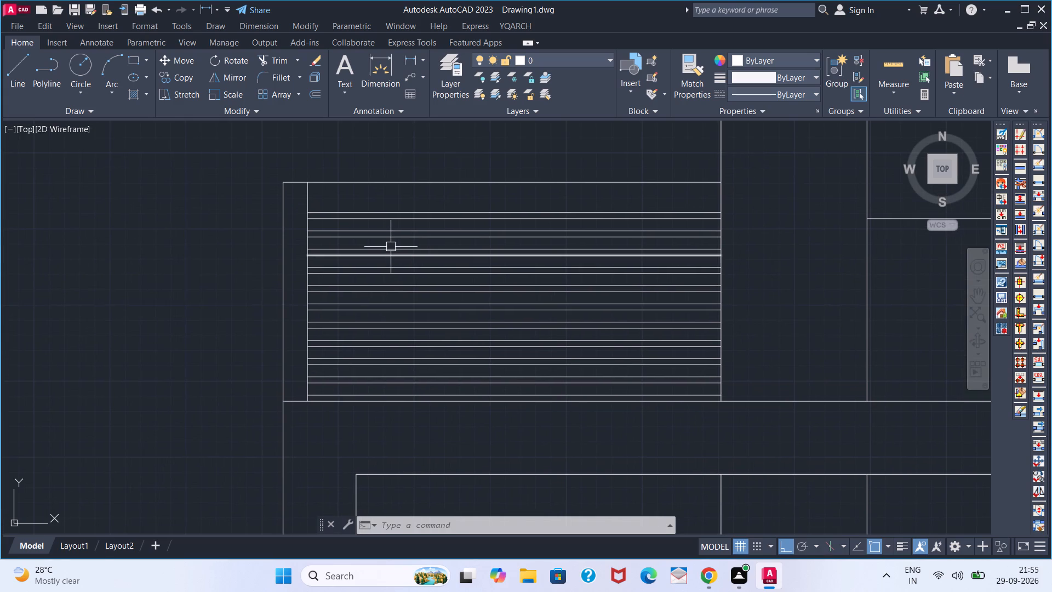
pyautogui.scroll(1, 391, 247)
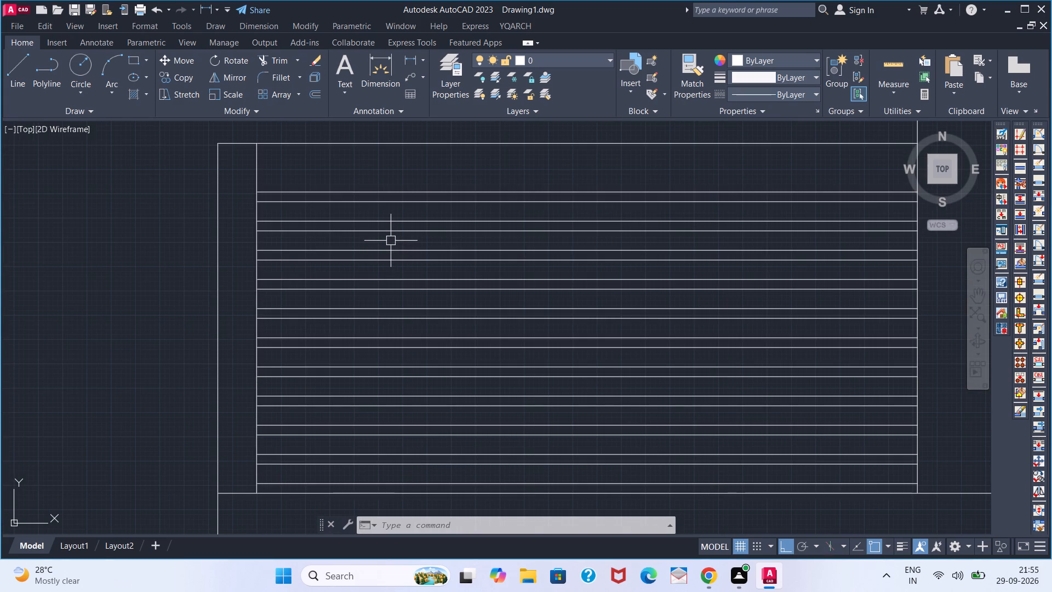
pyautogui.click(391, 241)
pyautogui.click(364, 266)
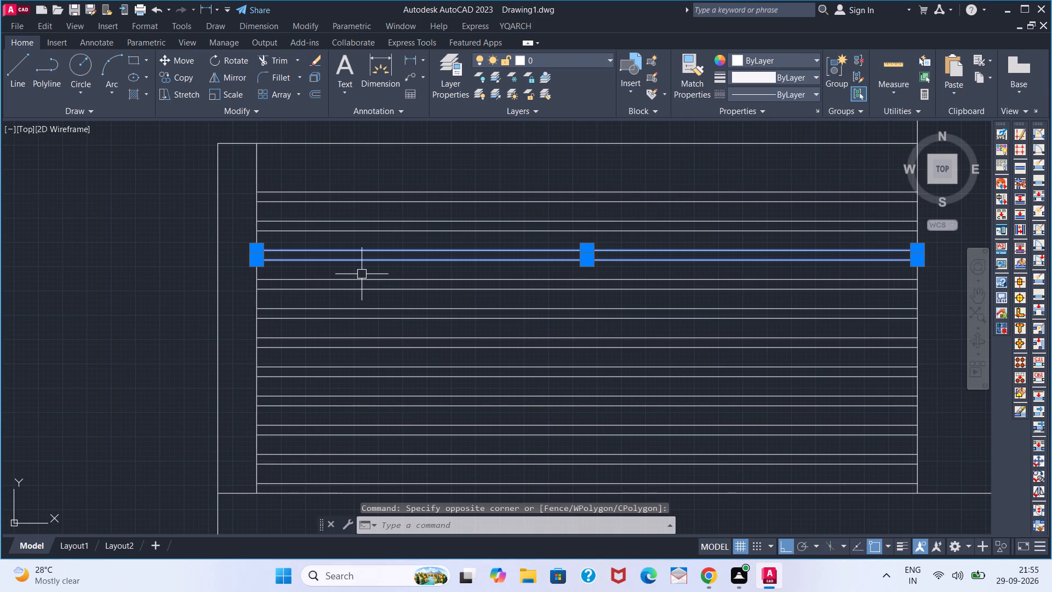
pyautogui.press('Delete')
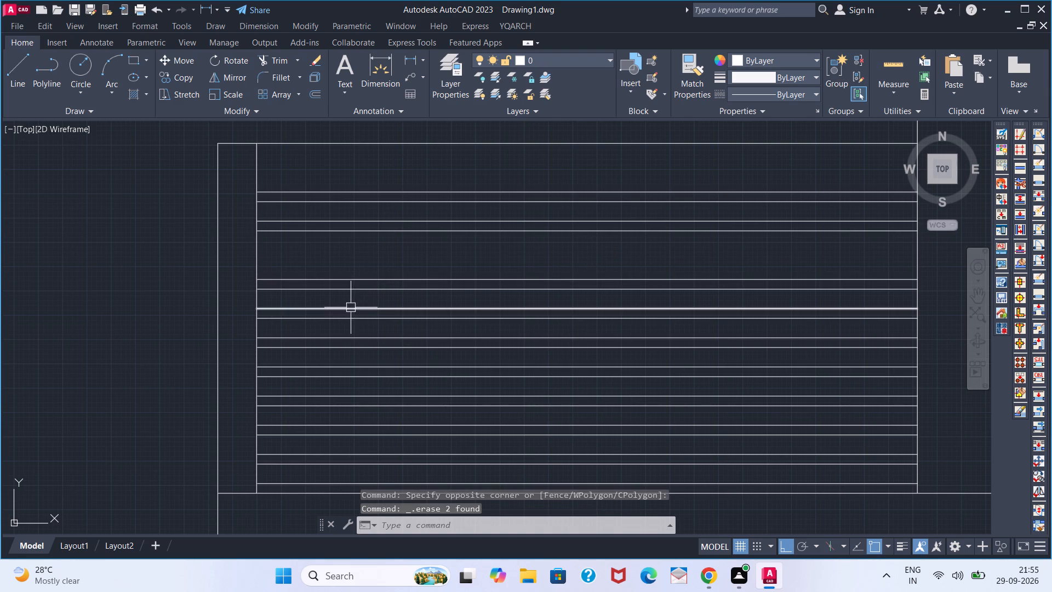
pyautogui.click(340, 333)
pyautogui.click(313, 345)
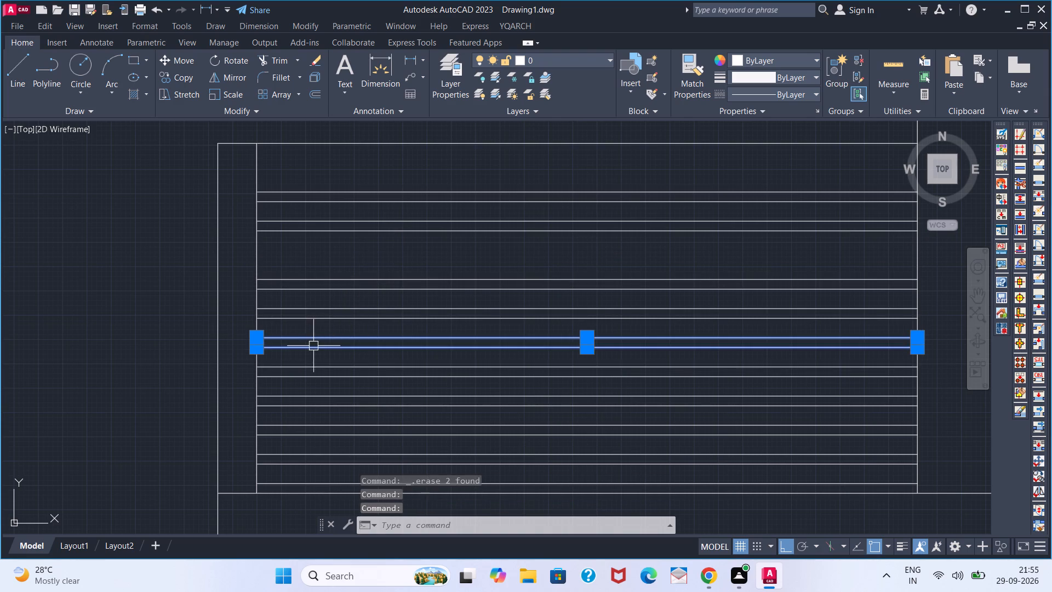
pyautogui.press('Delete')
pyautogui.click(302, 429)
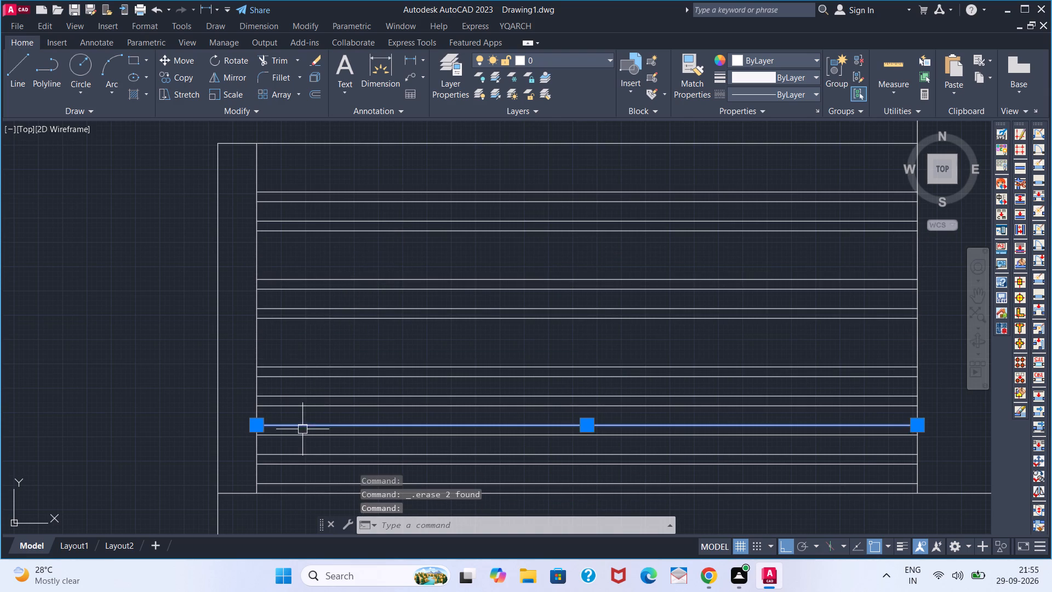
pyautogui.click(307, 433)
pyautogui.press('Delete')
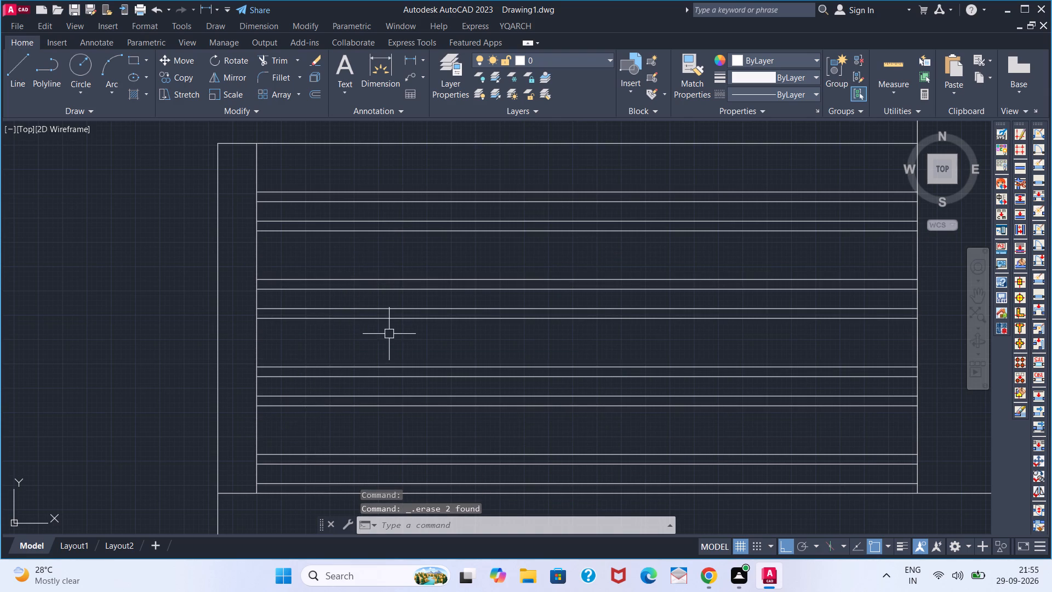
# Review the whole elevation with the thinned parapet railing, from the rooftop down to the entrance steps.
pyautogui.scroll(-2, 389, 334)
pyautogui.scroll(-2, 474, 254)
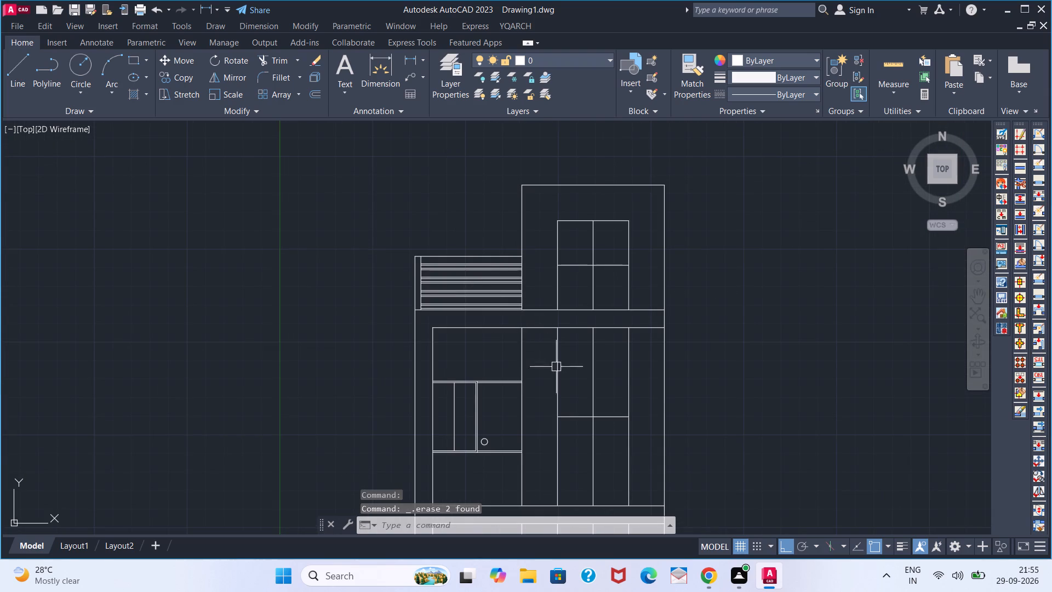
pyautogui.scroll(-1, 683, 409)
pyautogui.moveTo(669, 420); pyautogui.dragTo(670, 406, button='middle')
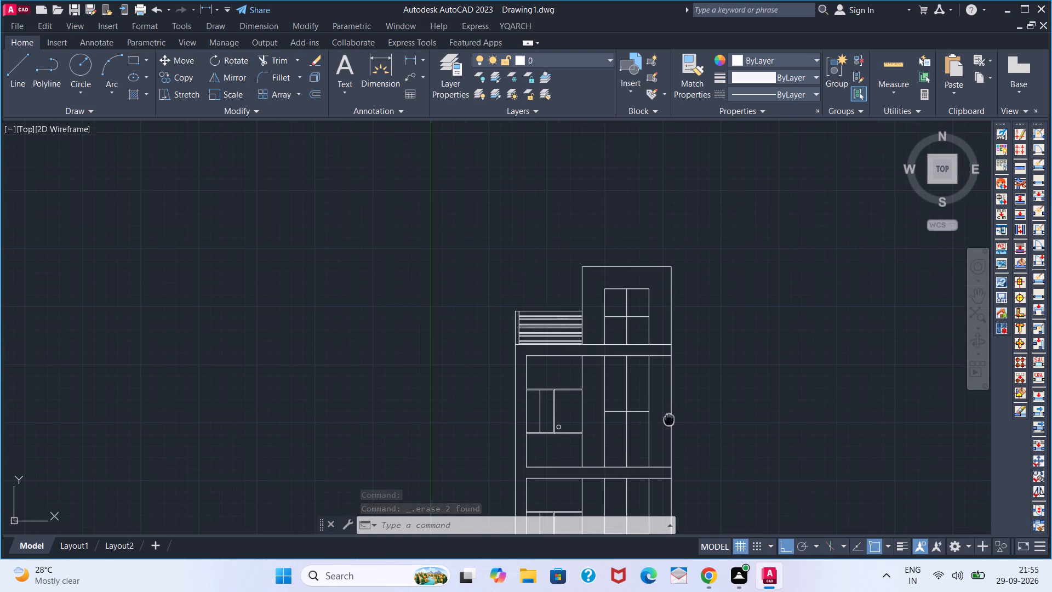
pyautogui.moveTo(670, 406); pyautogui.dragTo(673, 375, button='middle')
pyautogui.moveTo(673, 373); pyautogui.dragTo(666, 310, button='middle')
pyautogui.scroll(-1, 657, 335)
pyautogui.moveTo(651, 378); pyautogui.dragTo(642, 350, button='middle')
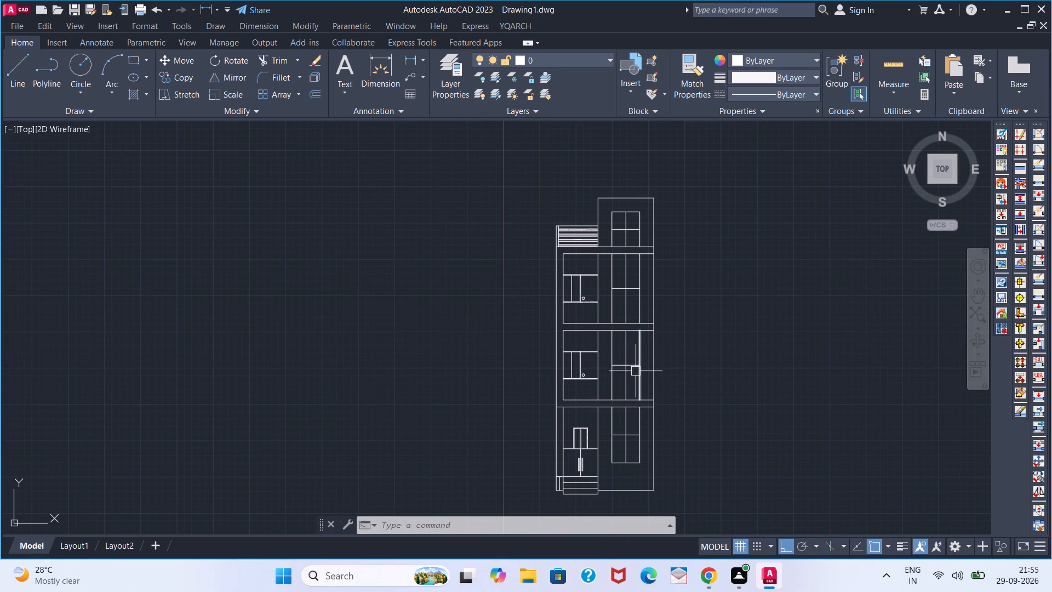
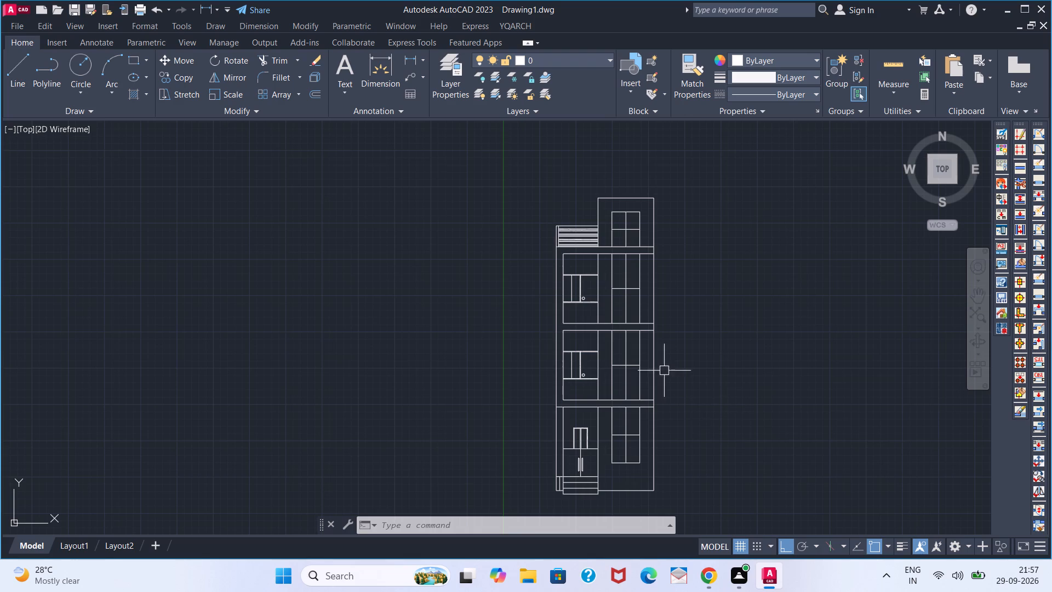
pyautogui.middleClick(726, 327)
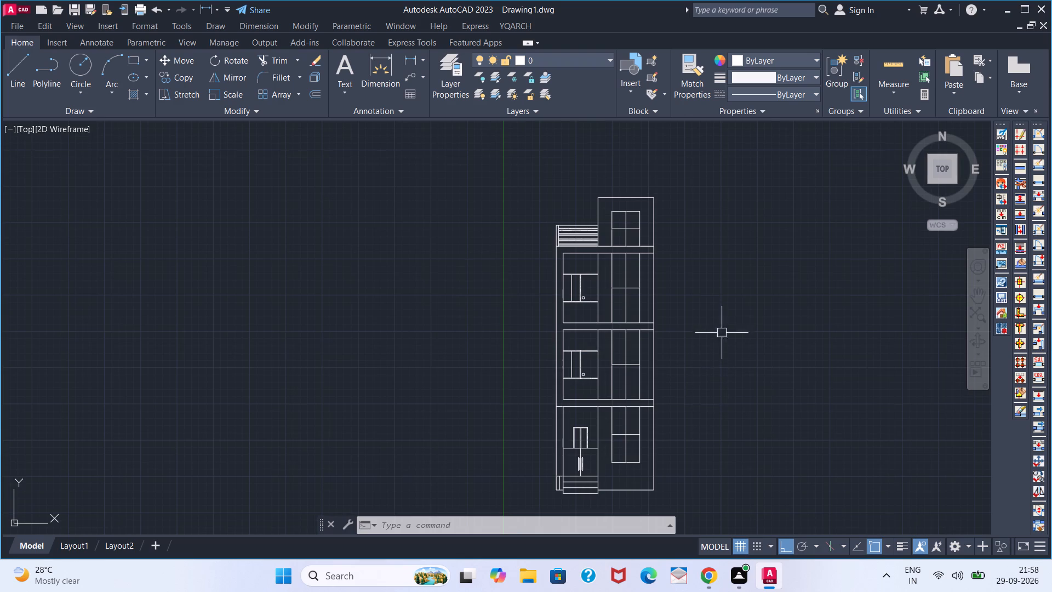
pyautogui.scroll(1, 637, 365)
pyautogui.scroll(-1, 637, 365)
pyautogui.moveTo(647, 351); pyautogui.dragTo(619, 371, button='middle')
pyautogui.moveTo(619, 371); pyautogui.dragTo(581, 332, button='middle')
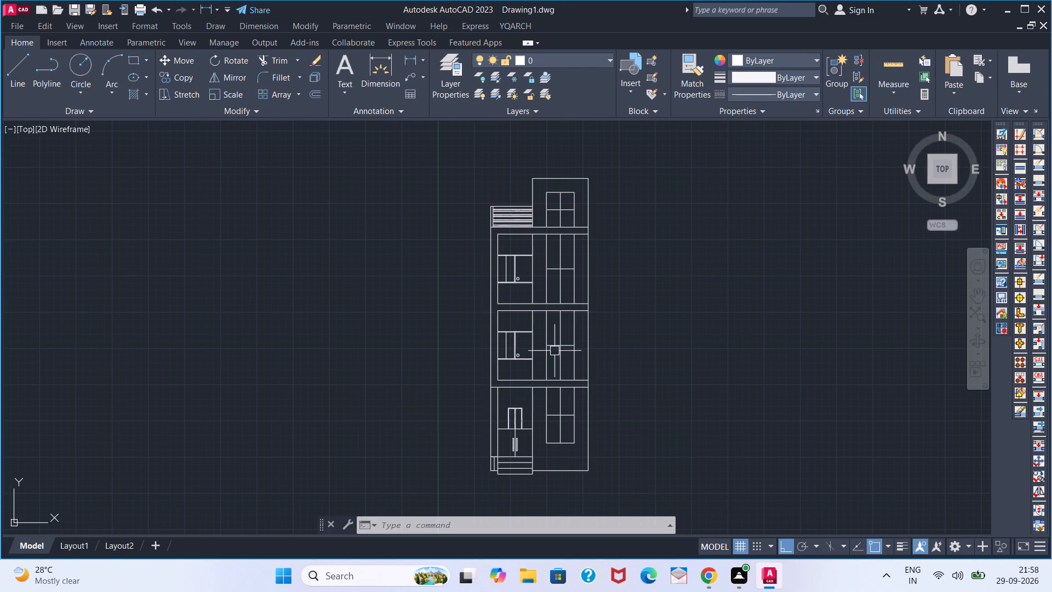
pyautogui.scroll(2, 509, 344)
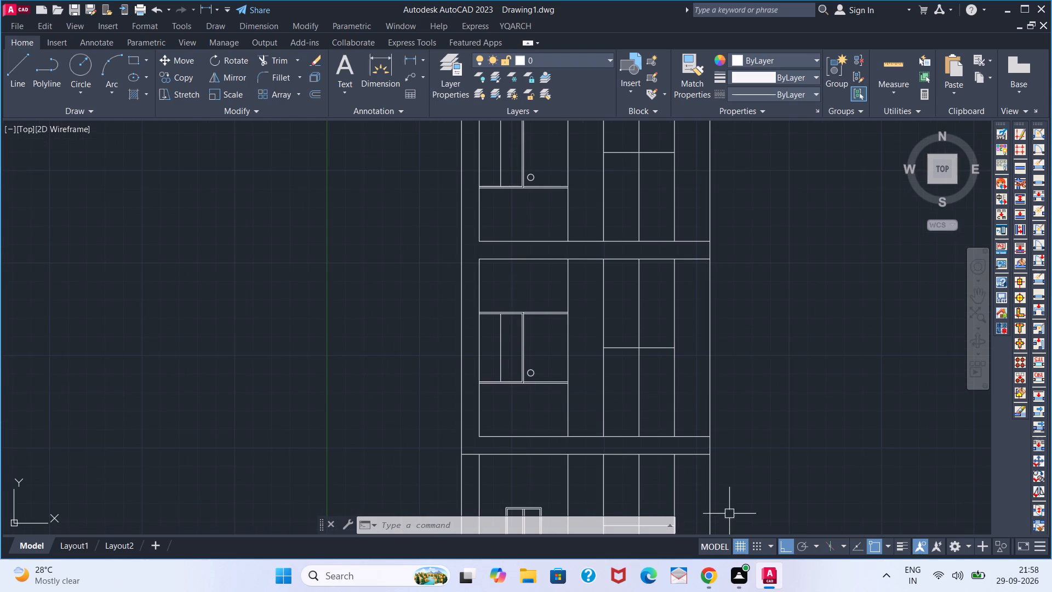
# Turn off ortho mode and object snap.
pyautogui.click(791, 547)
pyautogui.click(873, 545)
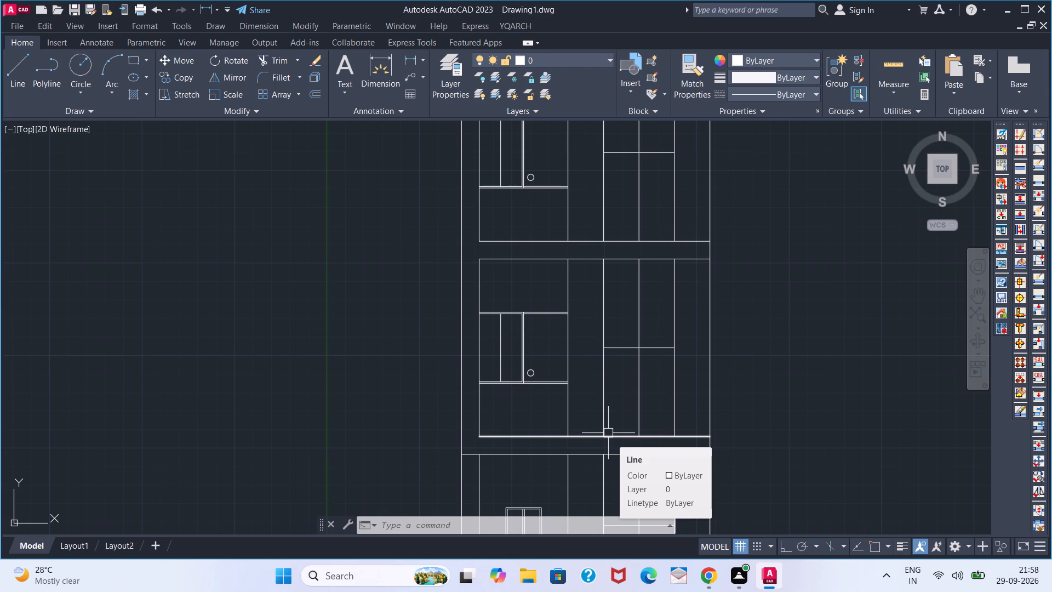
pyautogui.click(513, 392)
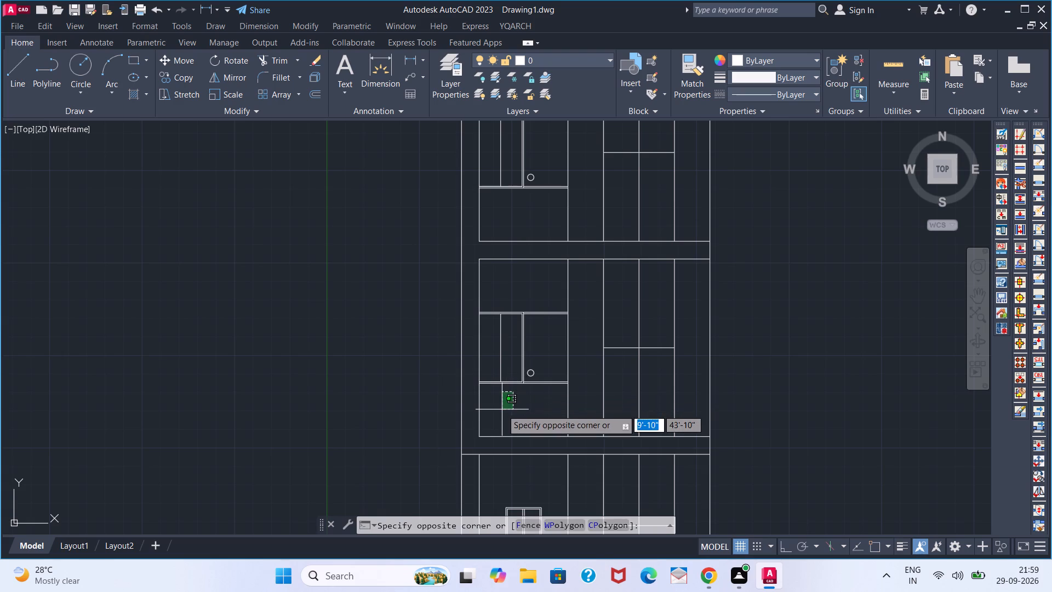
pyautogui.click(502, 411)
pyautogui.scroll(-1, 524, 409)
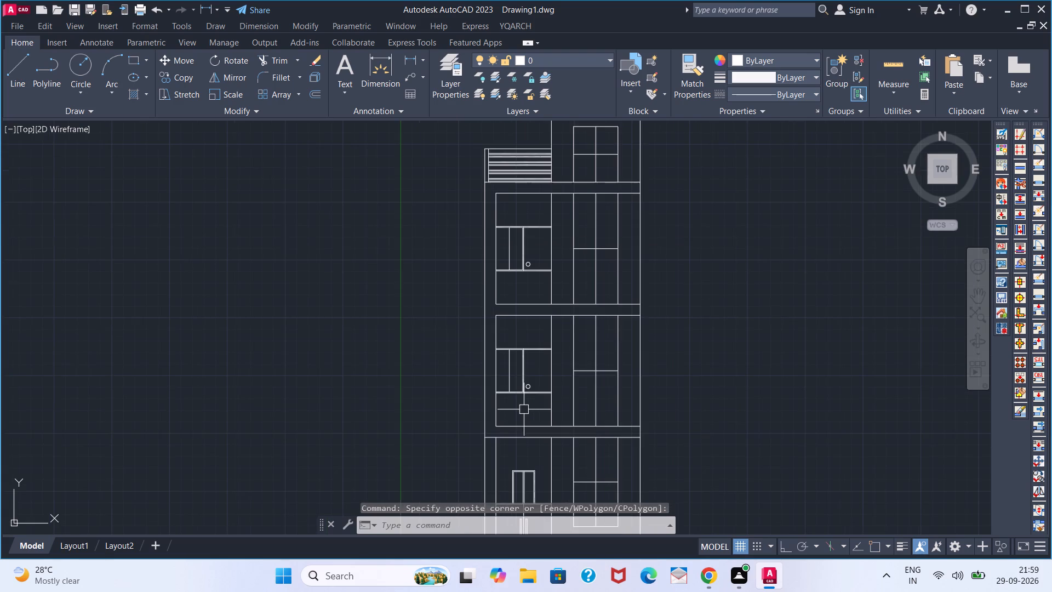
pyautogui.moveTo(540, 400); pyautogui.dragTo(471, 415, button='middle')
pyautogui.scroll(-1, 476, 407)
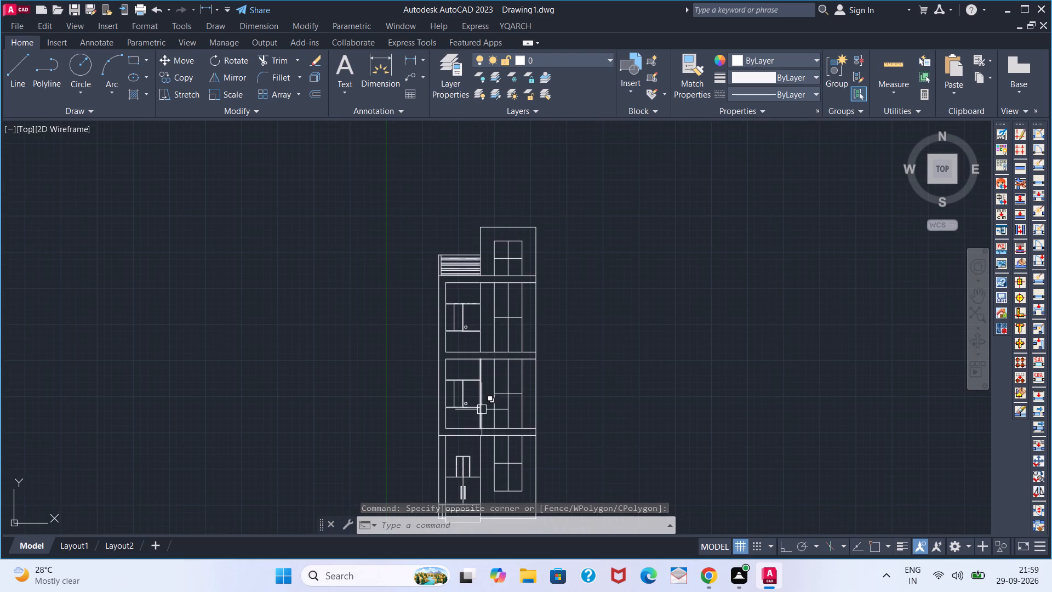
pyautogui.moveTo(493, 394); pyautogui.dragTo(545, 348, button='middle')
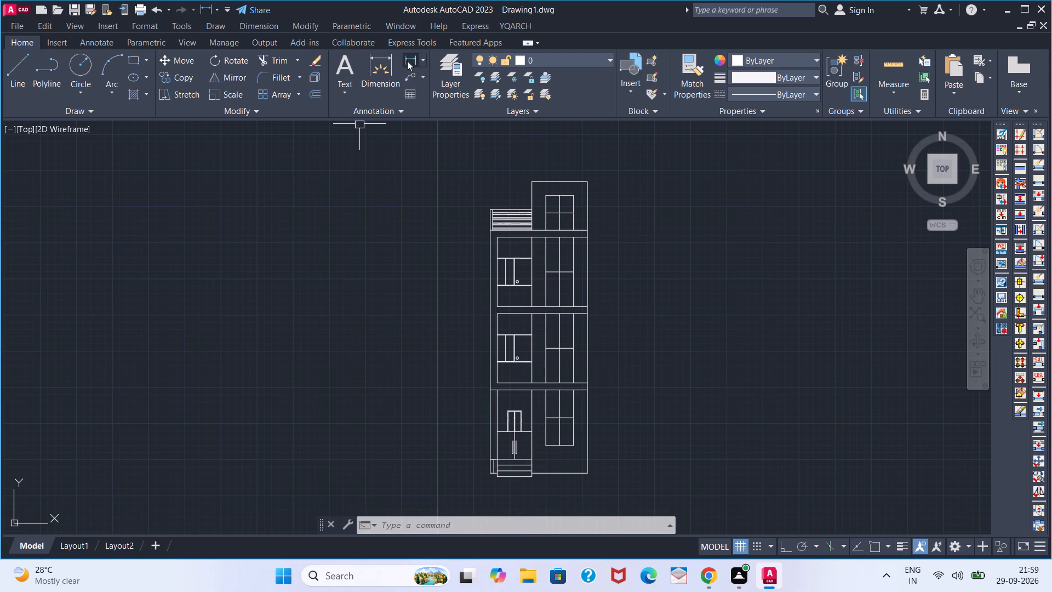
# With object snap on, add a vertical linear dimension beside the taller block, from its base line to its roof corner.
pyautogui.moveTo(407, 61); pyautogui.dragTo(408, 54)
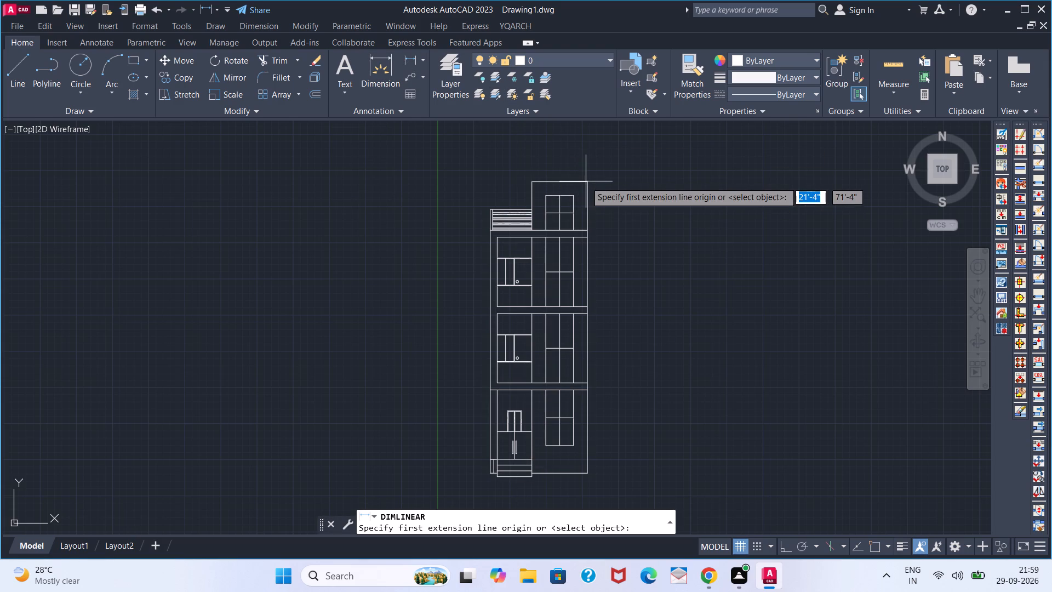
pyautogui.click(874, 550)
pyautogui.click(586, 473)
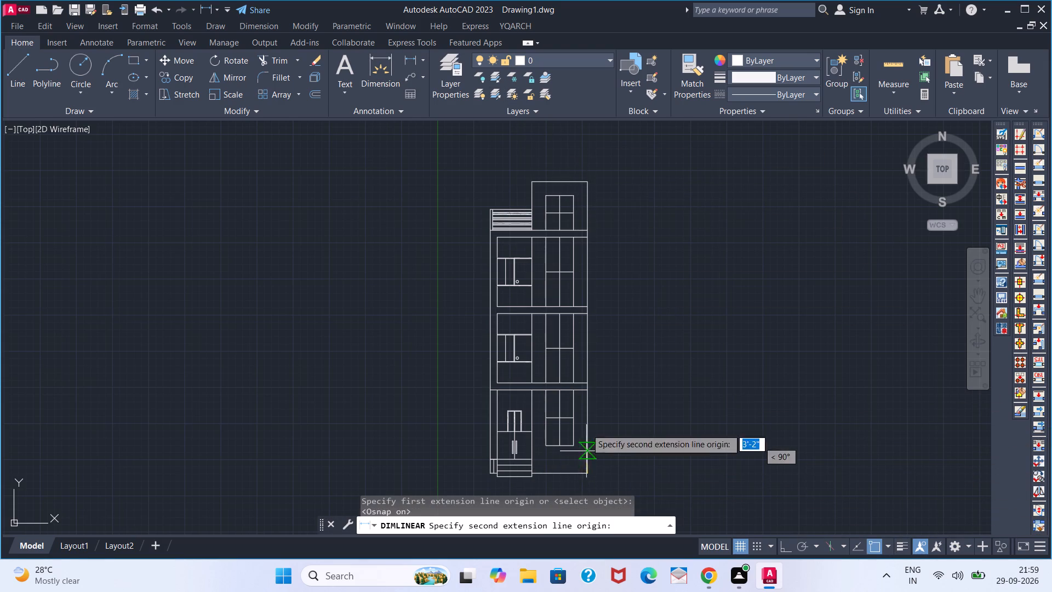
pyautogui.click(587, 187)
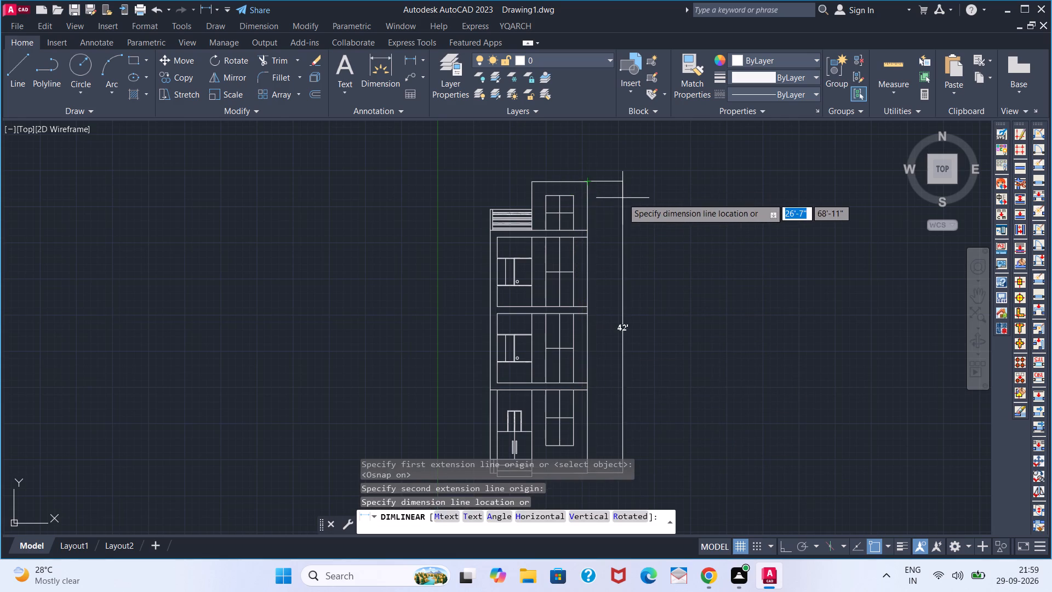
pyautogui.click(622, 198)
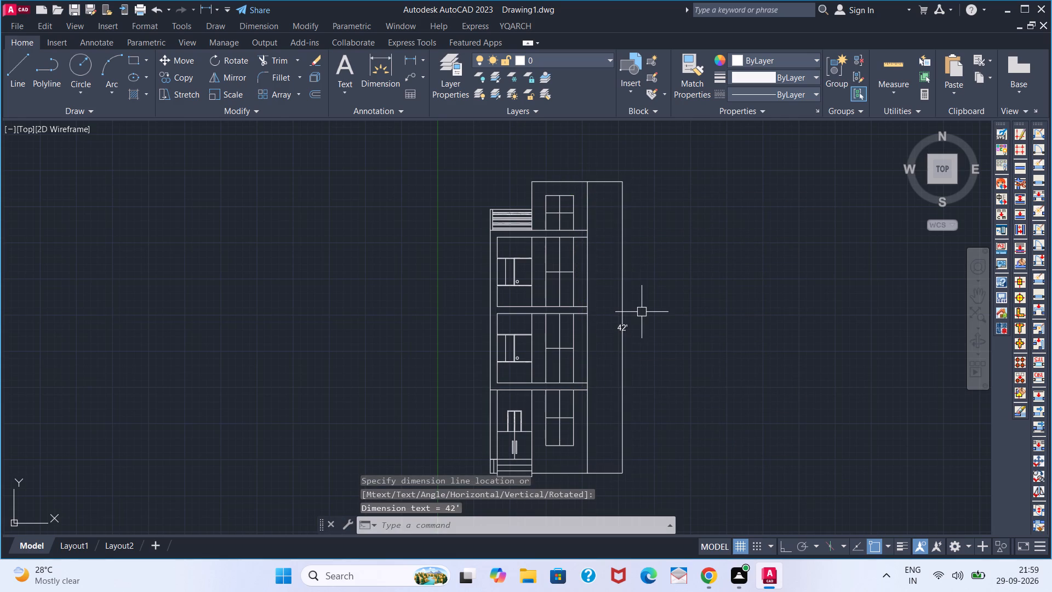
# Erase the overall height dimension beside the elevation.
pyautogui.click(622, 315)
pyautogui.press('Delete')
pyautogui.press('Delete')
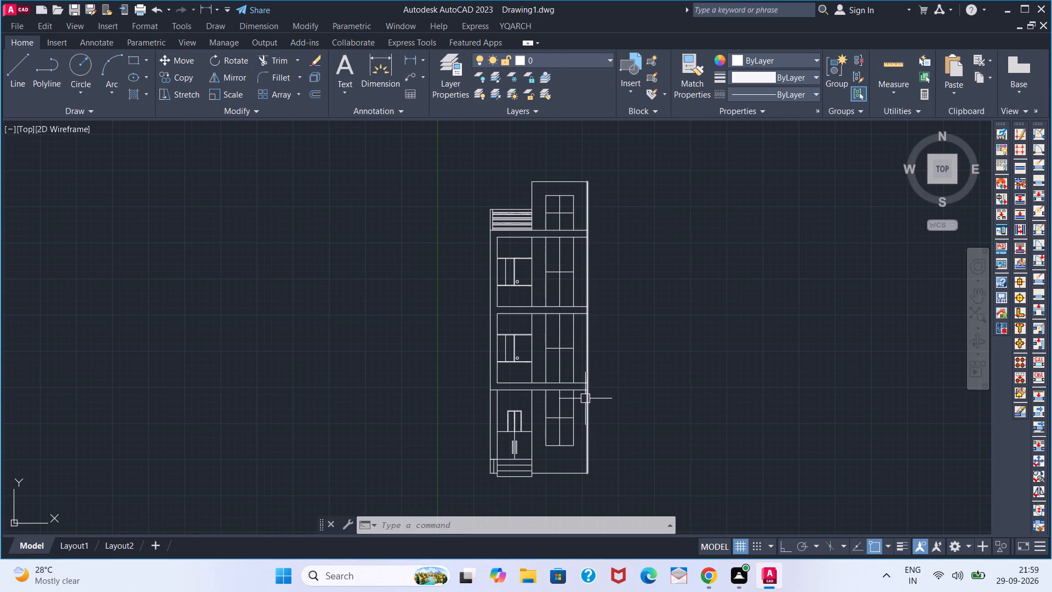
# Examine the whole front elevation, from the entrance steps and double door up to the rooftop, checking the windows and tall strip.
pyautogui.scroll(1, 587, 408)
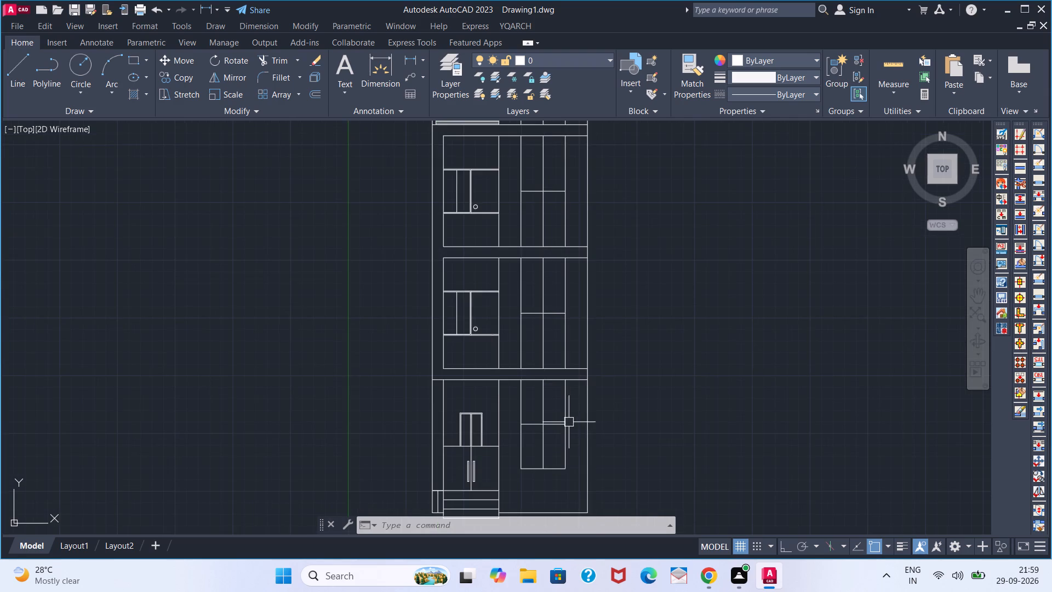
pyautogui.scroll(-1, 565, 423)
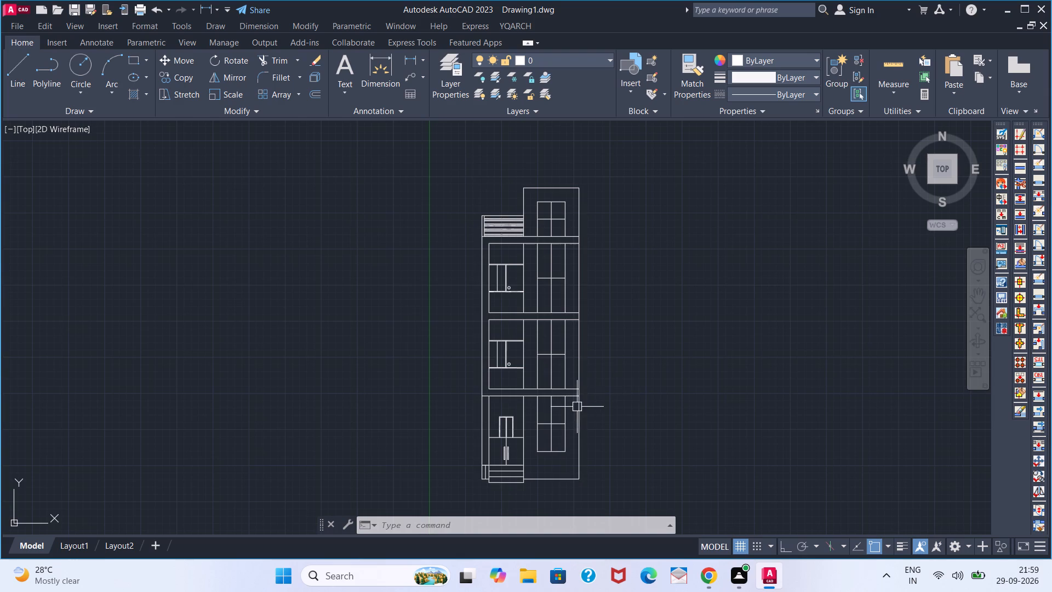
pyautogui.middleClick(601, 394)
pyautogui.rightClick(601, 394)
pyautogui.moveTo(601, 394); pyautogui.dragTo(632, 386, button='middle')
pyautogui.moveTo(616, 390); pyautogui.dragTo(602, 406, button='middle')
pyautogui.scroll(-1, 602, 406)
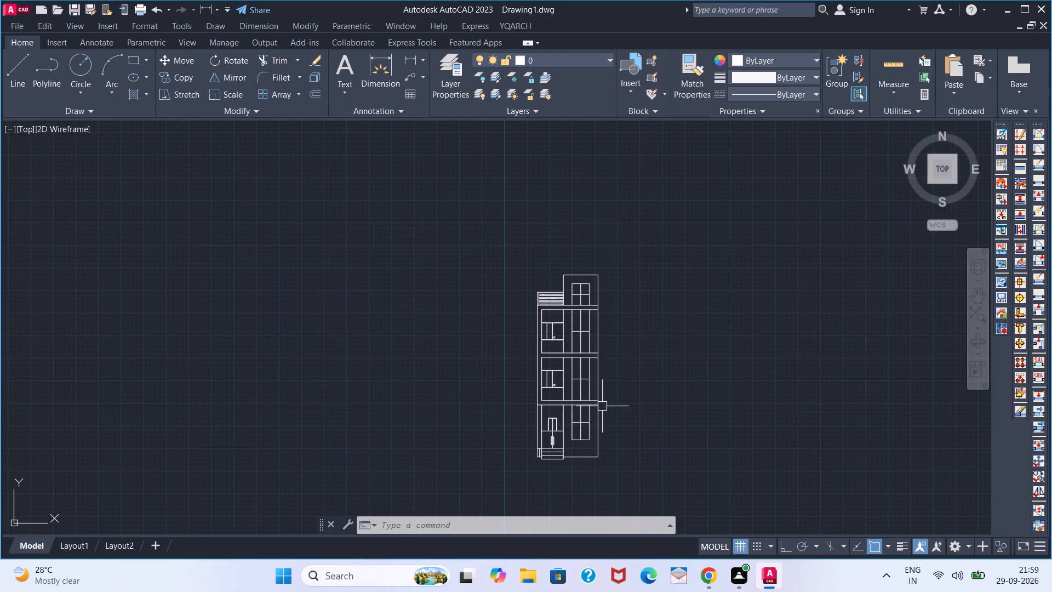
pyautogui.scroll(1, 574, 415)
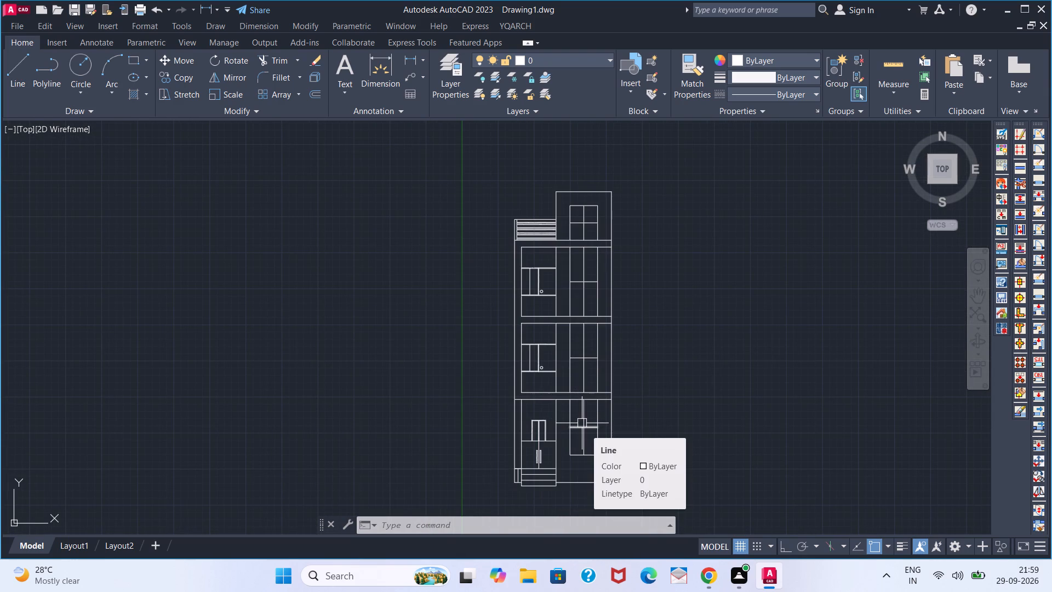
pyautogui.scroll(1, 568, 400)
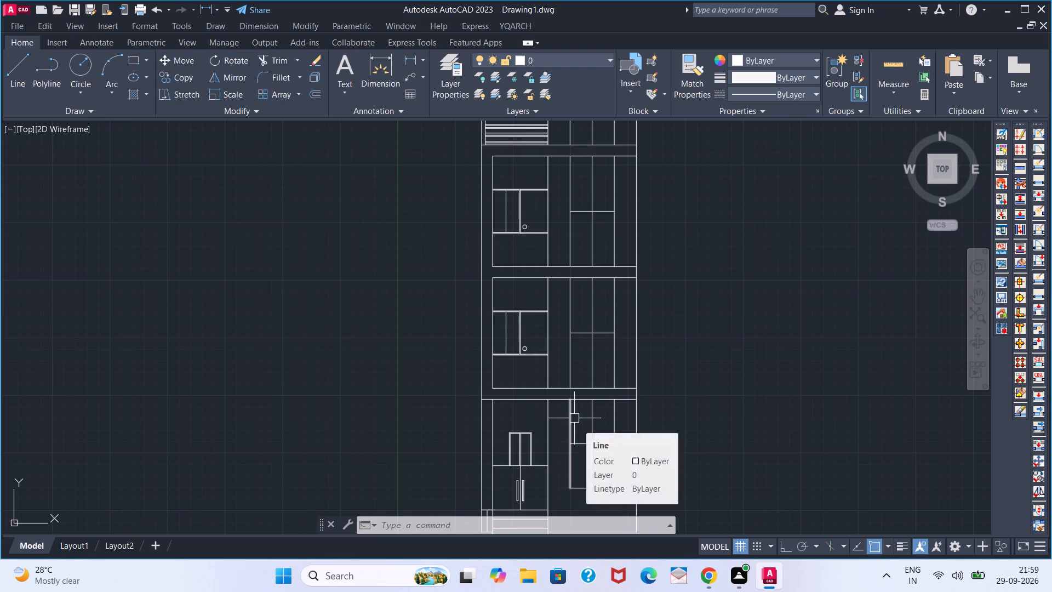
pyautogui.scroll(-1, 568, 403)
pyautogui.moveTo(478, 409); pyautogui.dragTo(477, 406, button='middle')
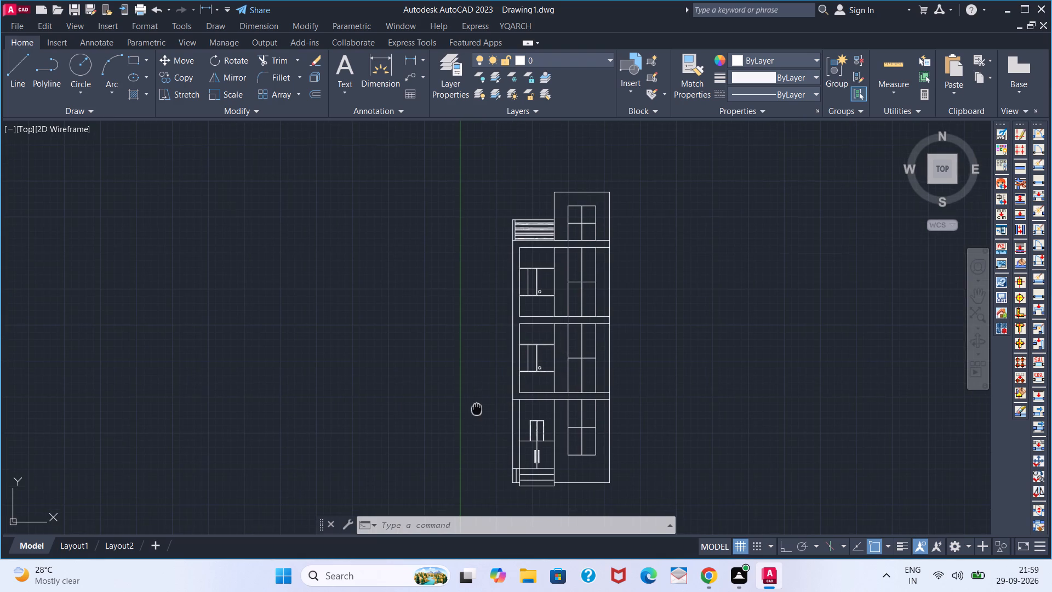
pyautogui.moveTo(477, 406); pyautogui.dragTo(464, 396, button='middle')
pyautogui.scroll(1, 539, 413)
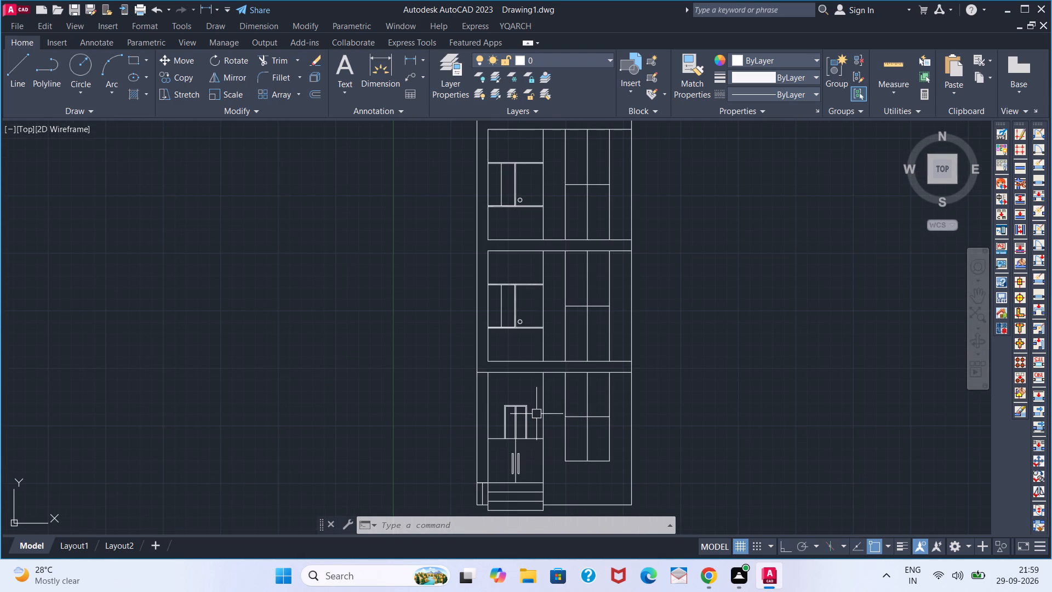
pyautogui.scroll(-1, 536, 414)
pyautogui.moveTo(529, 412); pyautogui.dragTo(495, 423, button='middle')
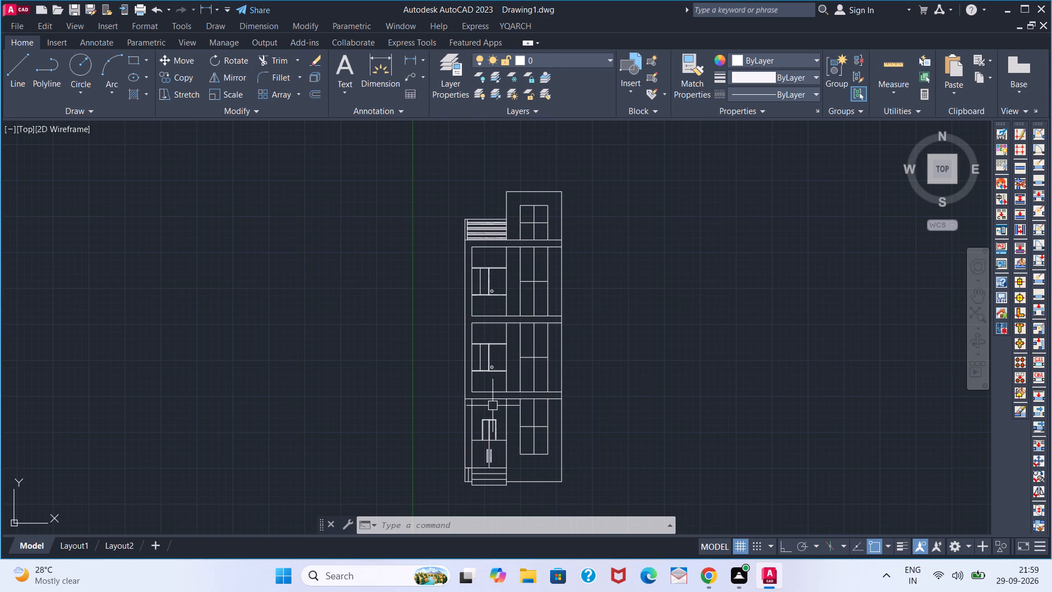
pyautogui.moveTo(549, 452); pyautogui.dragTo(511, 434, button='middle')
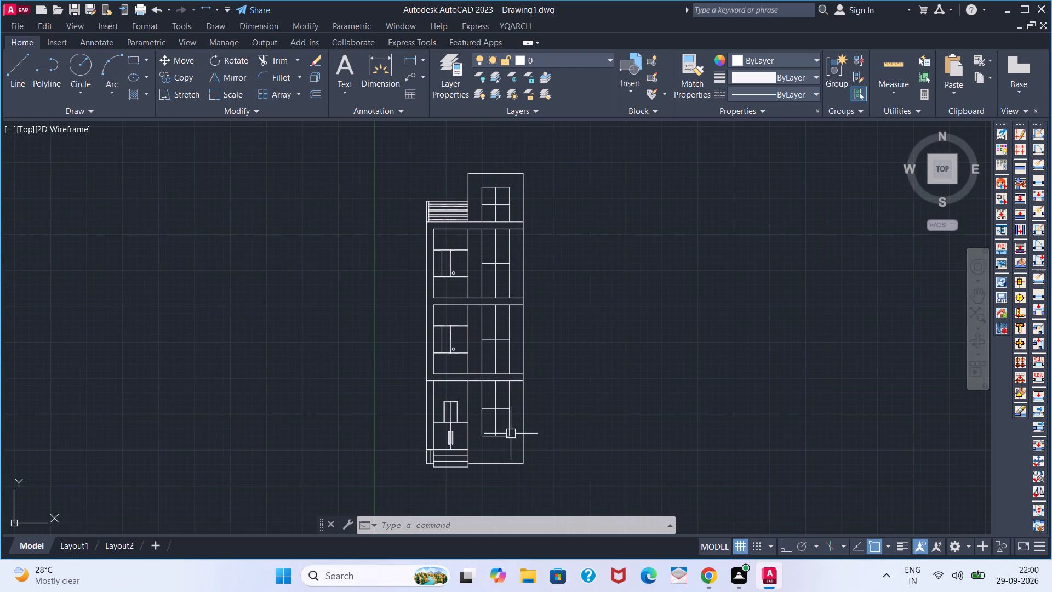
pyautogui.moveTo(520, 435); pyautogui.dragTo(548, 441, button='middle')
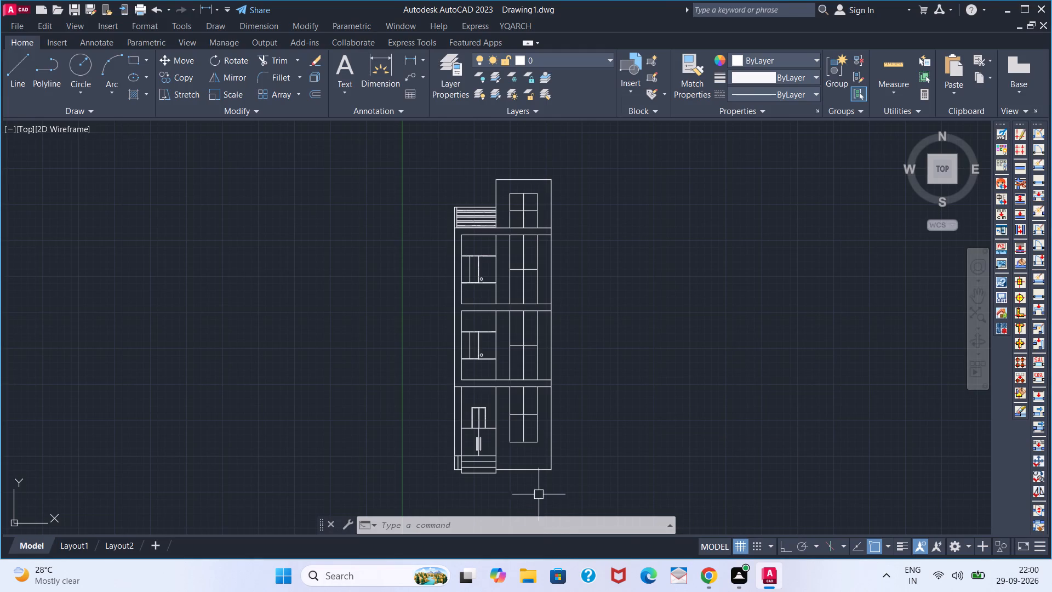
pyautogui.moveTo(541, 451); pyautogui.dragTo(622, 470, button='middle')
pyautogui.moveTo(593, 458); pyautogui.dragTo(539, 385, button='middle')
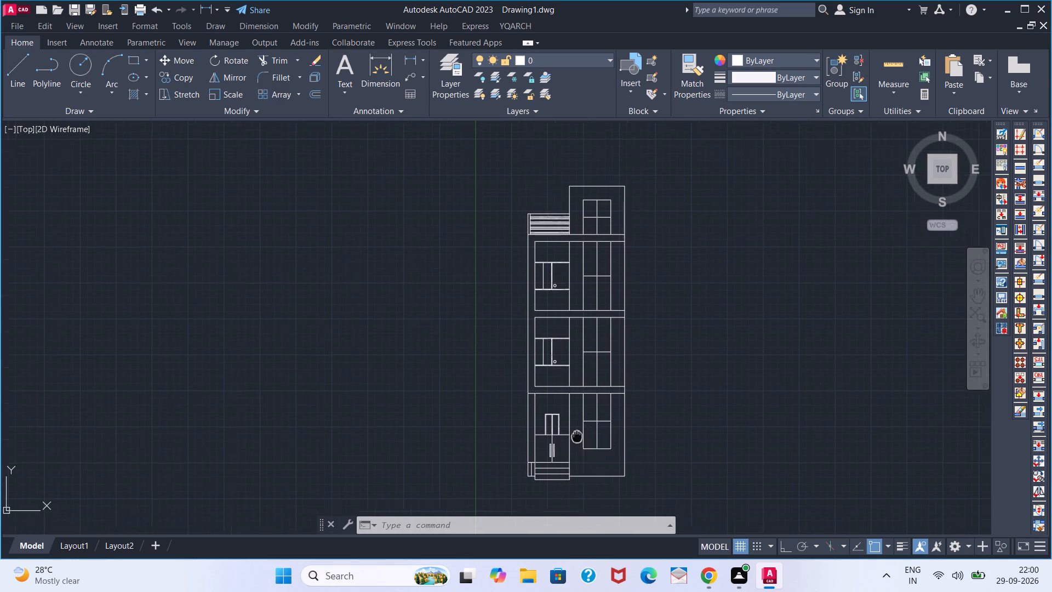
pyautogui.moveTo(539, 385); pyautogui.dragTo(505, 415, button='middle')
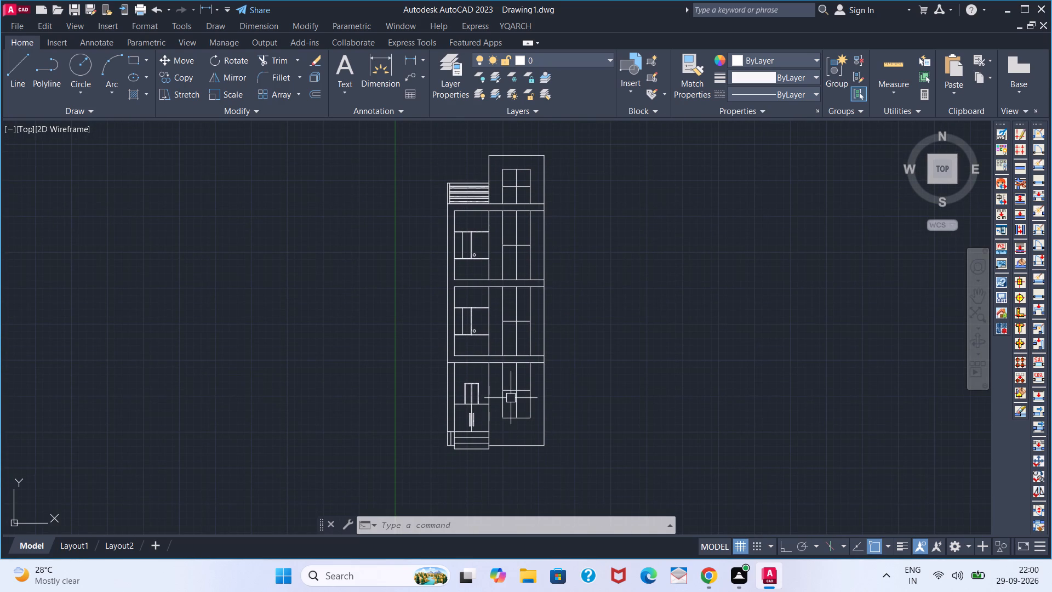
pyautogui.scroll(1, 511, 397)
pyautogui.scroll(1, 444, 428)
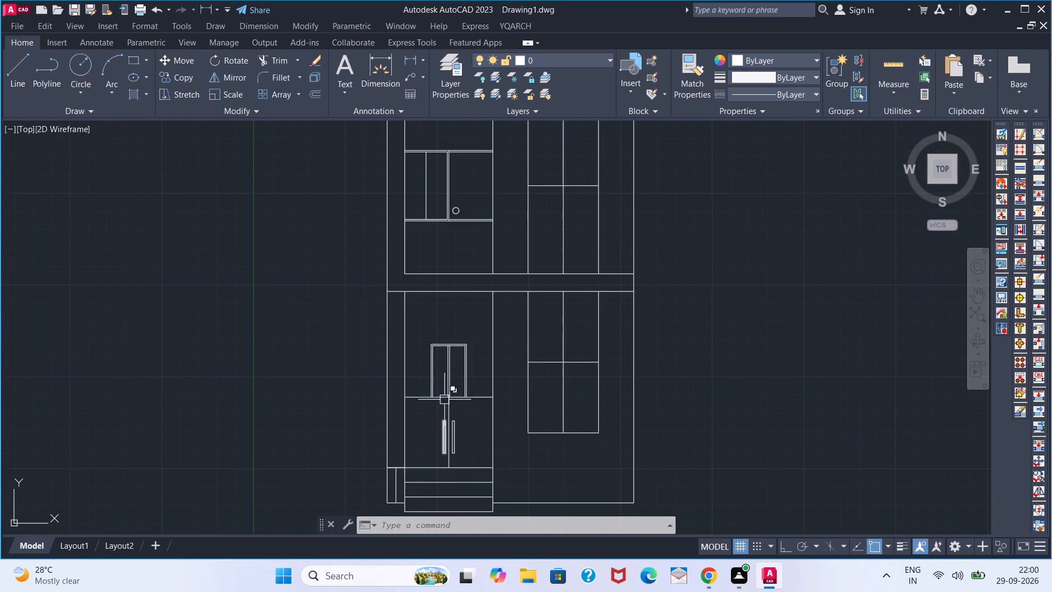
pyautogui.moveTo(449, 396); pyautogui.dragTo(458, 434, button='middle')
pyautogui.scroll(-2, 455, 424)
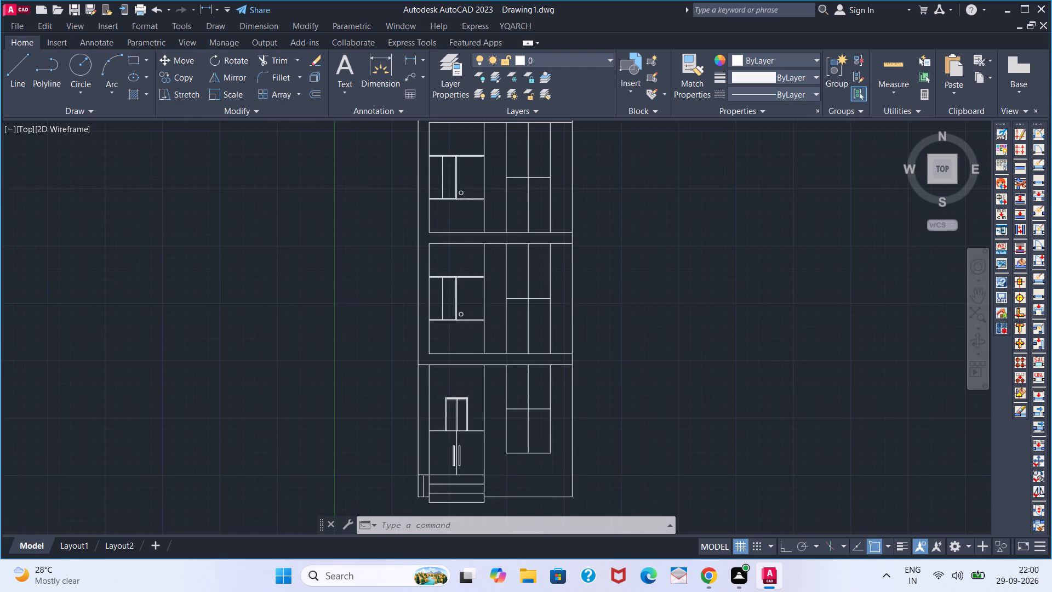
pyautogui.scroll(1, 465, 399)
pyautogui.scroll(-1, 465, 399)
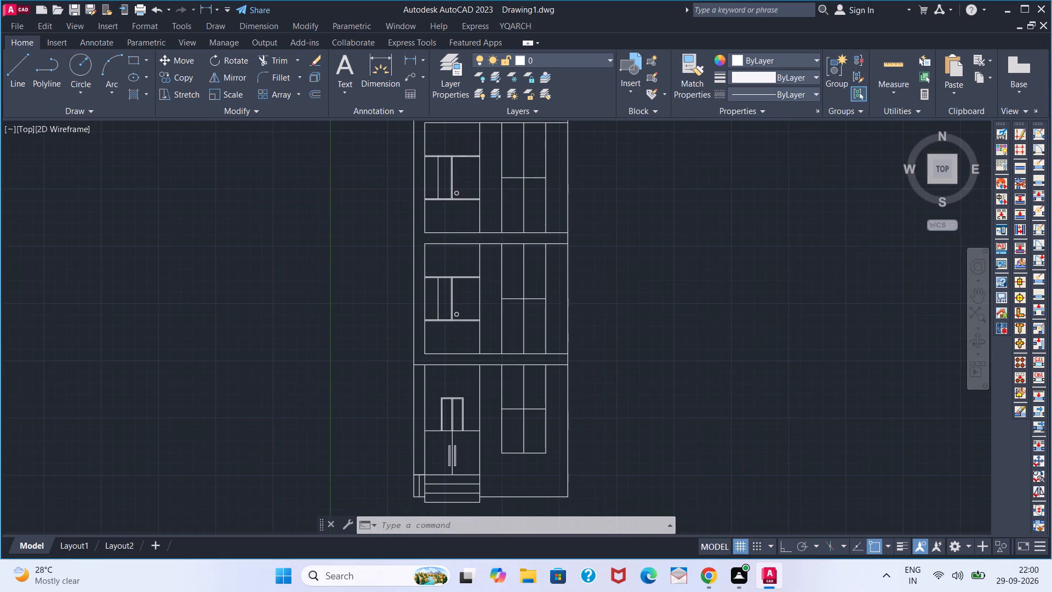
pyautogui.scroll(1, 465, 399)
pyautogui.scroll(-1, 465, 399)
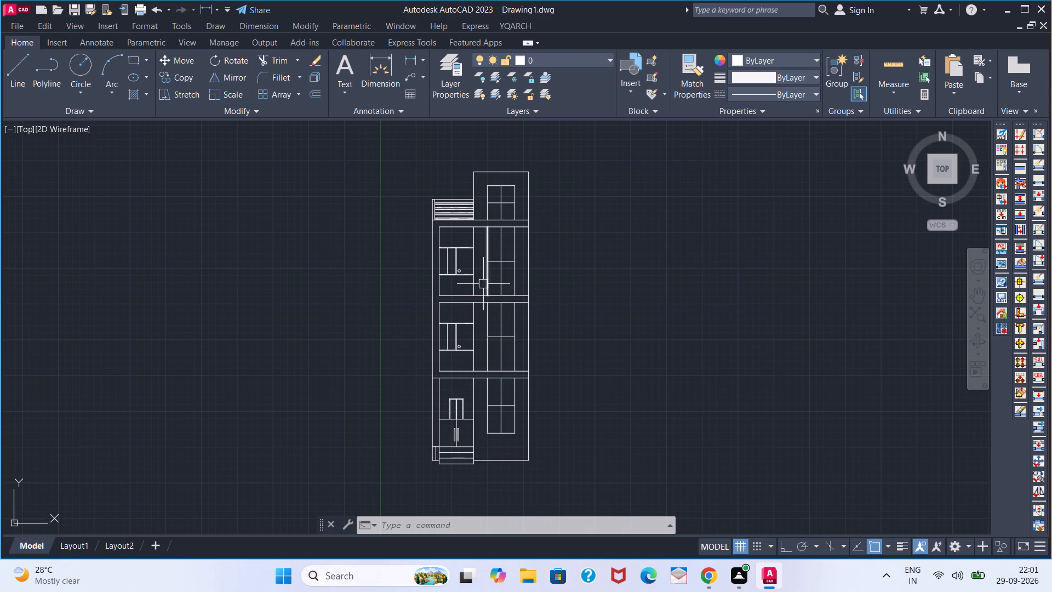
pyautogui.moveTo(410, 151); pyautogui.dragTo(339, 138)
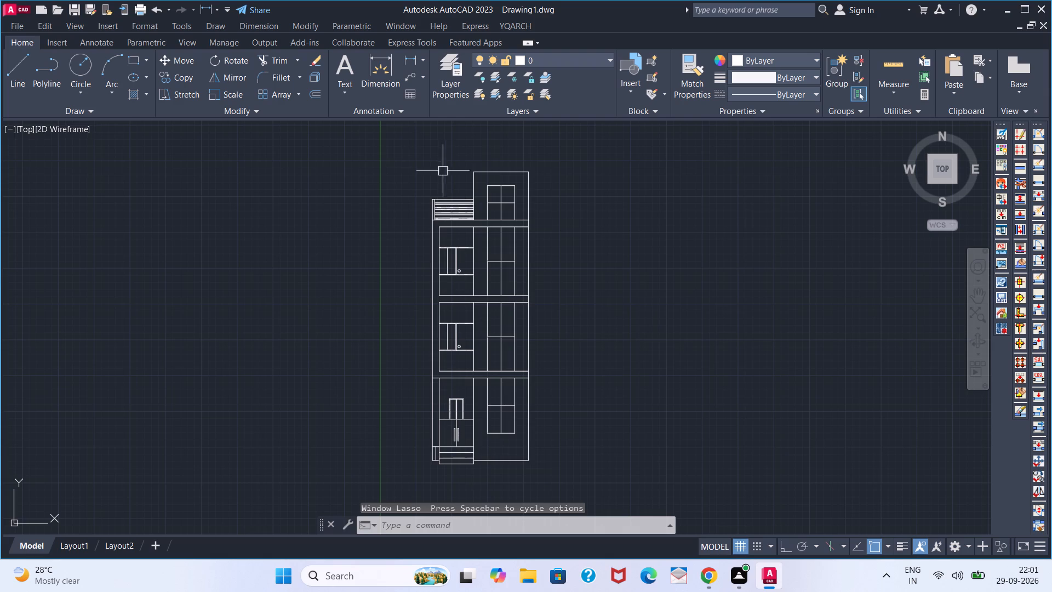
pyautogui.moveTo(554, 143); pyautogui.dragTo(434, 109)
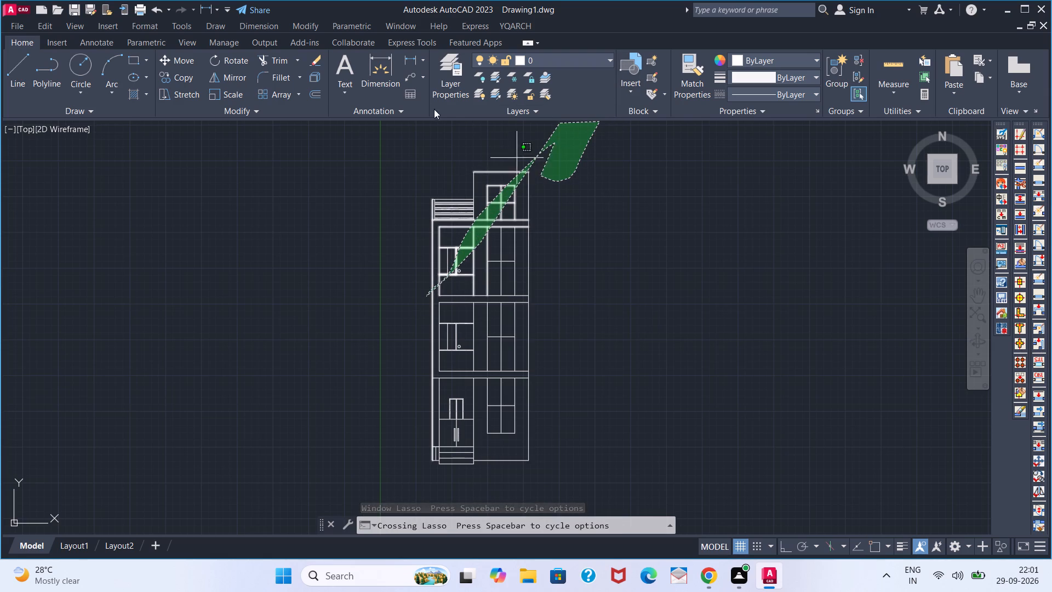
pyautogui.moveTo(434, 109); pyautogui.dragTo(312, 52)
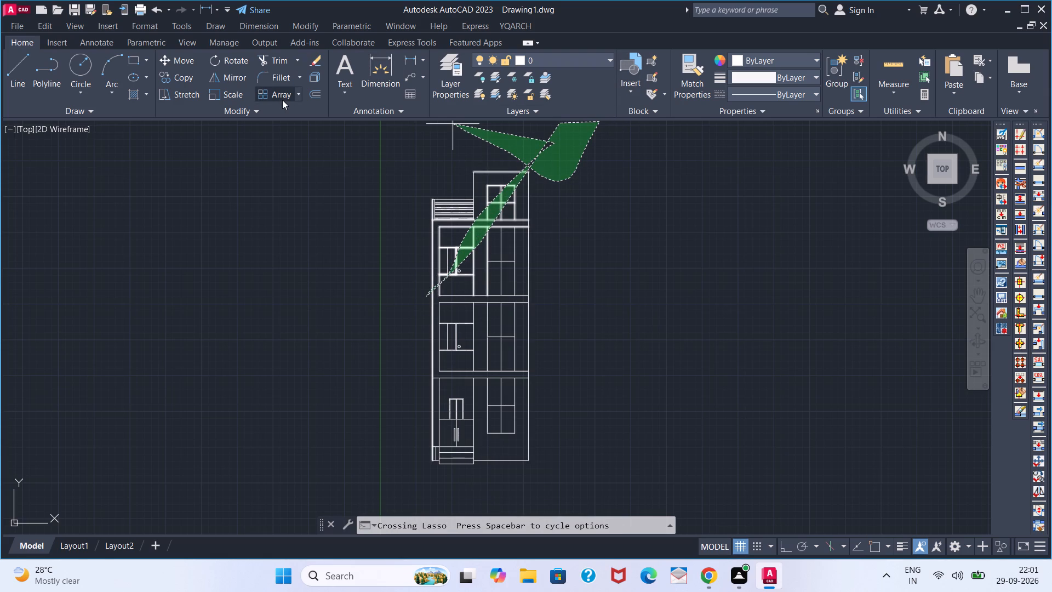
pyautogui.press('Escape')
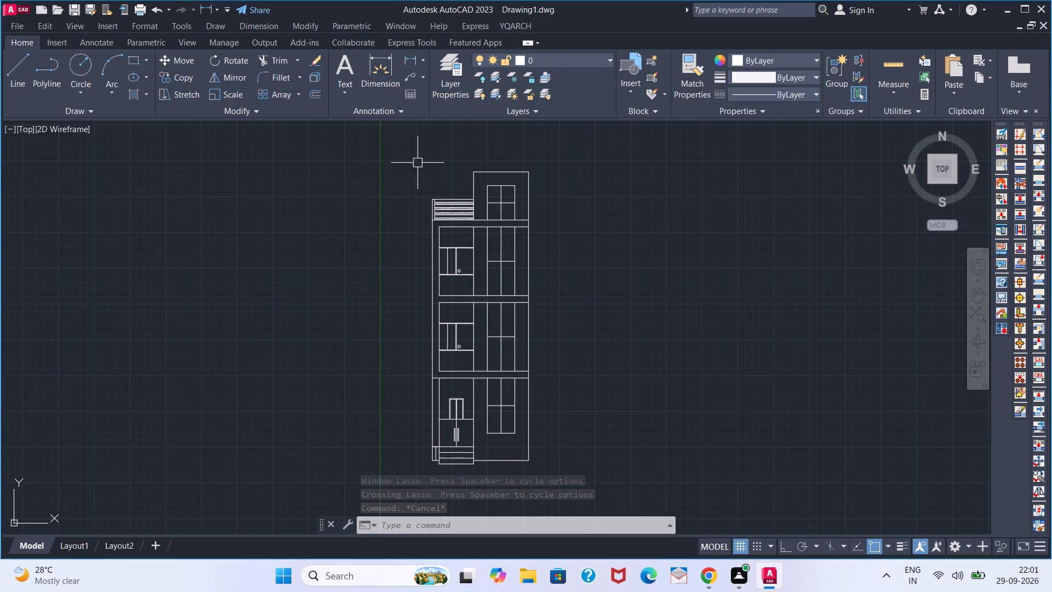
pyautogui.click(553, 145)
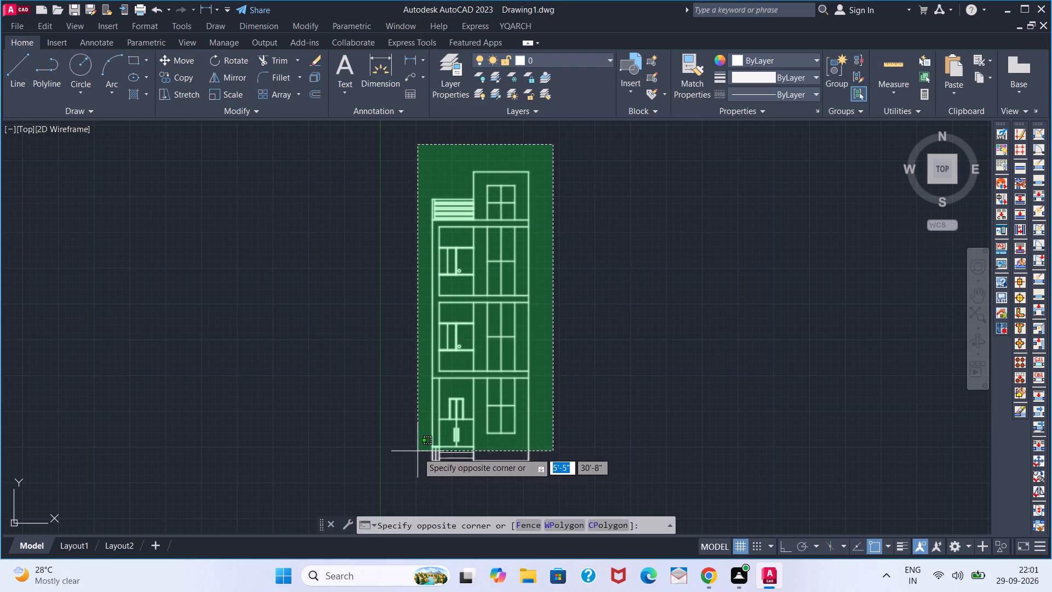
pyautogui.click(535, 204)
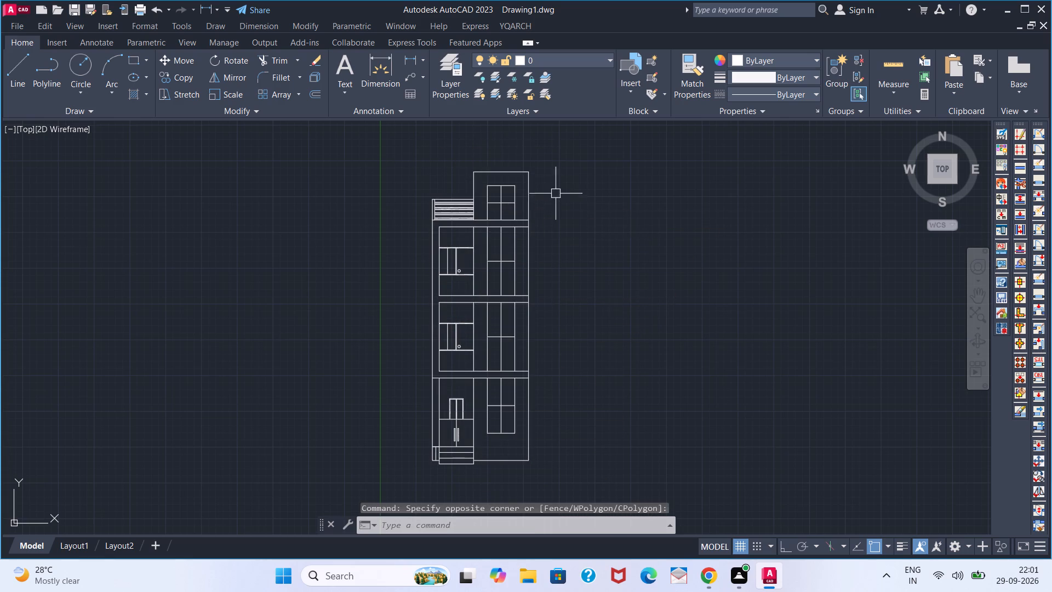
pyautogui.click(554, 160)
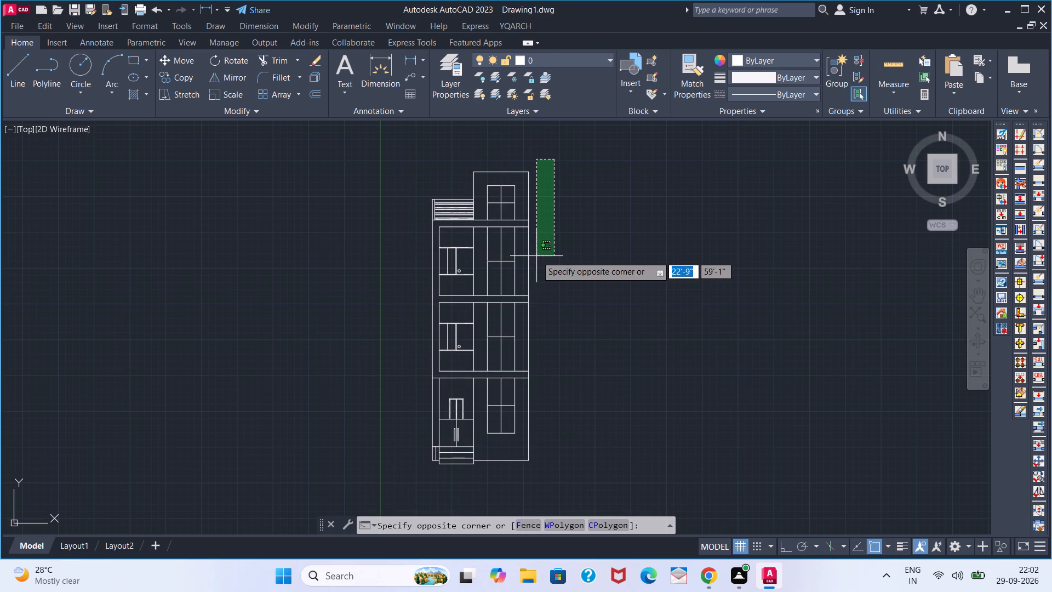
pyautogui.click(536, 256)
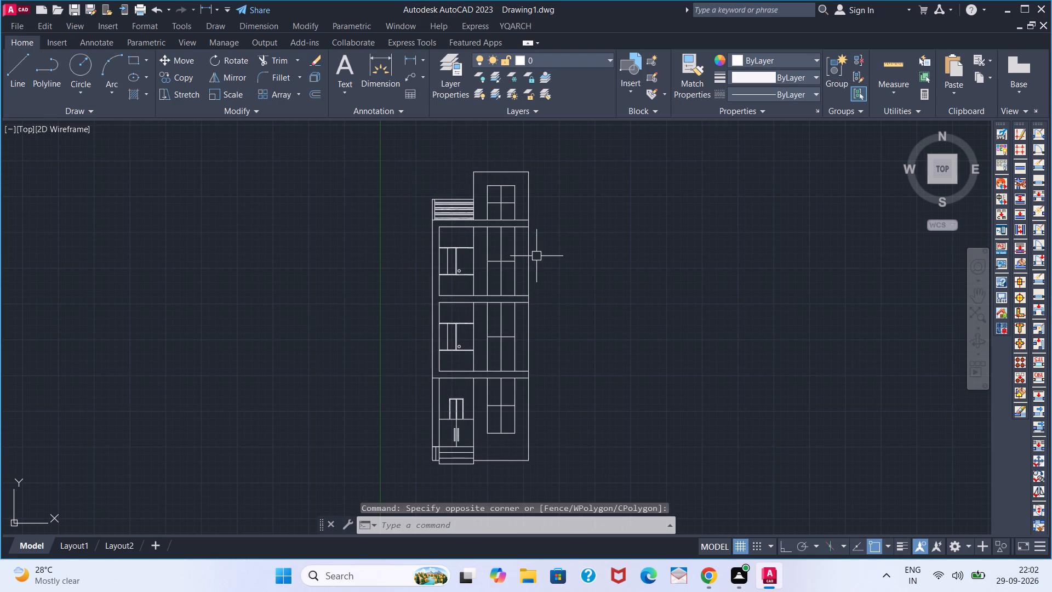
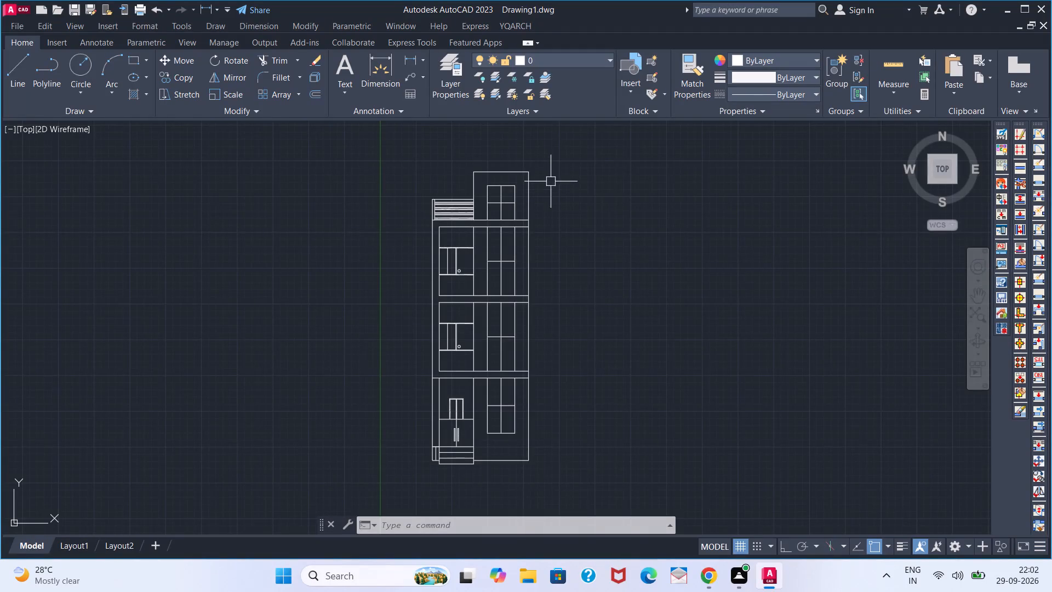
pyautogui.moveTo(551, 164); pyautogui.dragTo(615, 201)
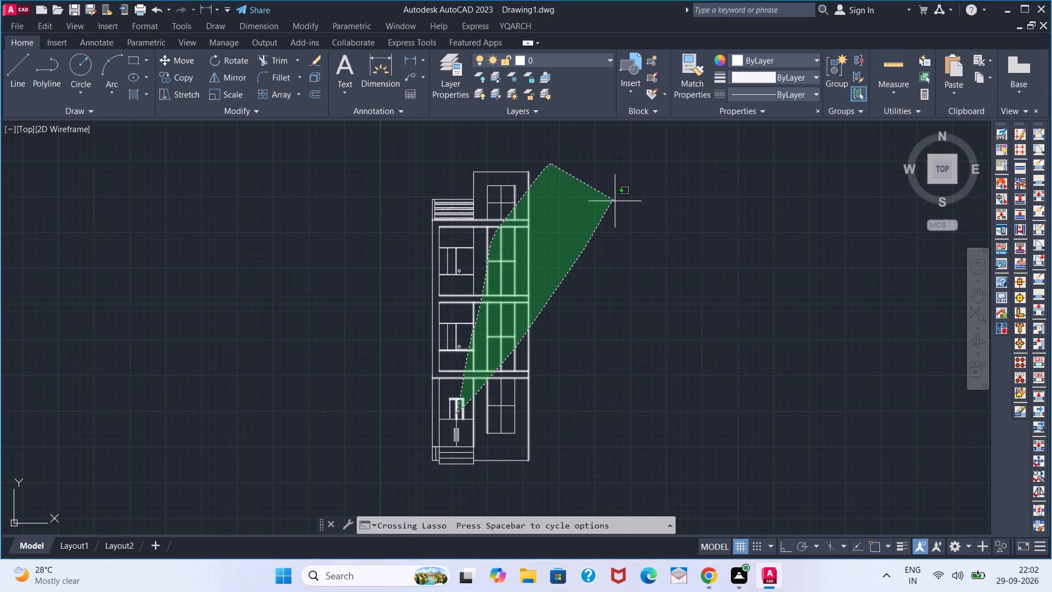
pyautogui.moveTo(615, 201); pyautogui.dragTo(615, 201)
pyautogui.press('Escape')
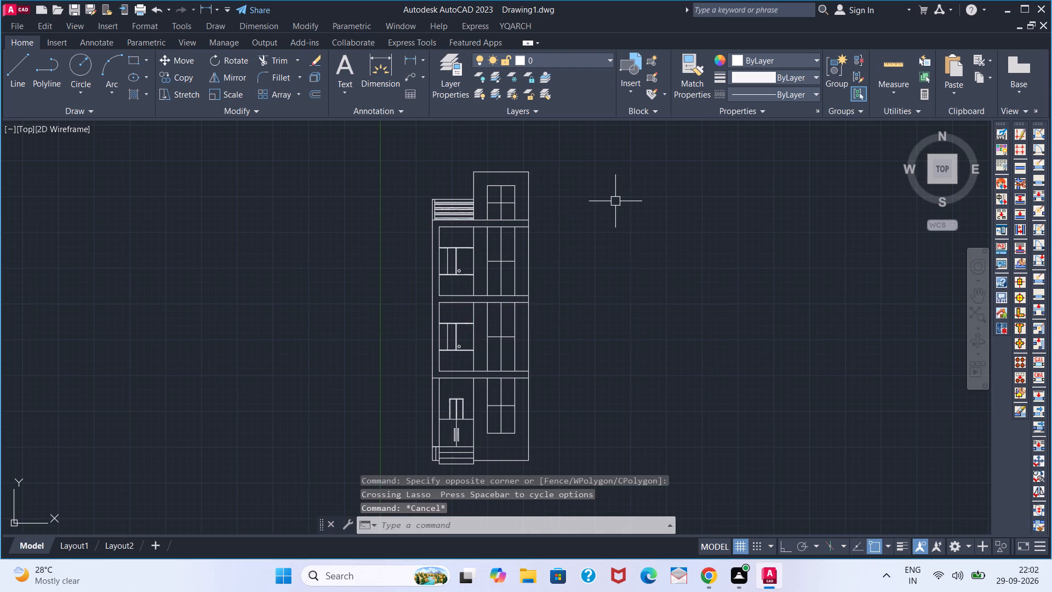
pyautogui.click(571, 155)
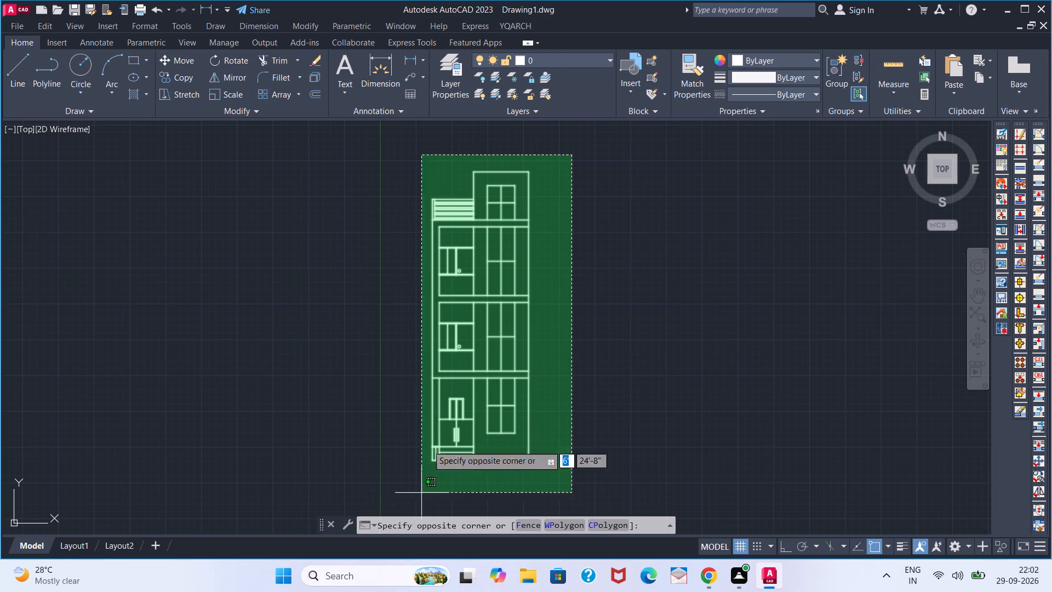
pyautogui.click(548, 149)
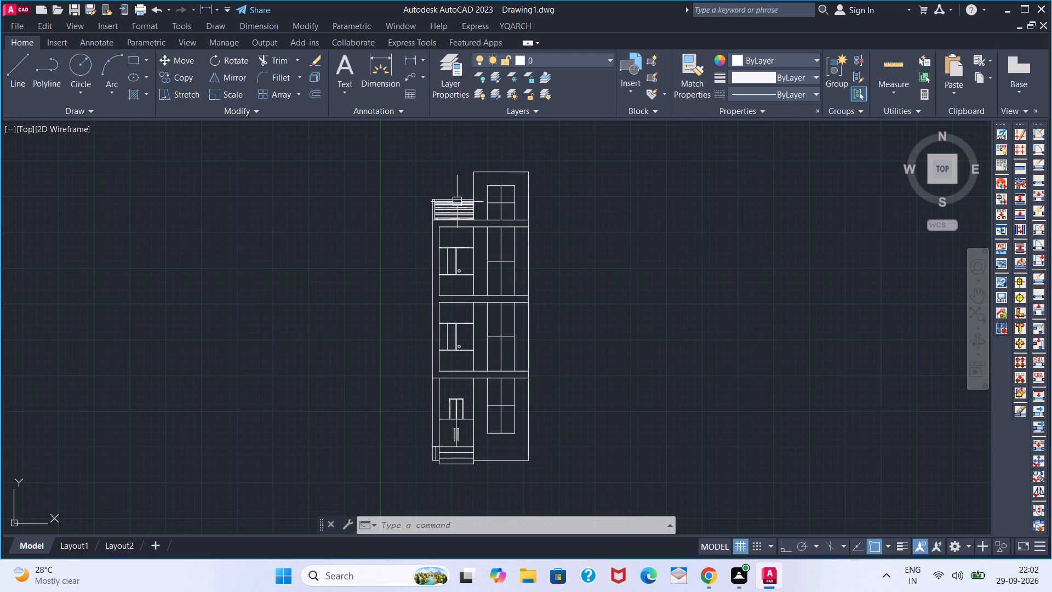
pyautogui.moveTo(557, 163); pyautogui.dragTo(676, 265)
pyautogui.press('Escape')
# Fit the whole drawing back into view with Zoom All.
pyautogui.scroll(1, 421, 280)
pyautogui.scroll(-1, 421, 280)
pyautogui.keyDown('ctrl'); pyautogui.scroll(-1, 421, 280); pyautogui.keyUp('ctrl')
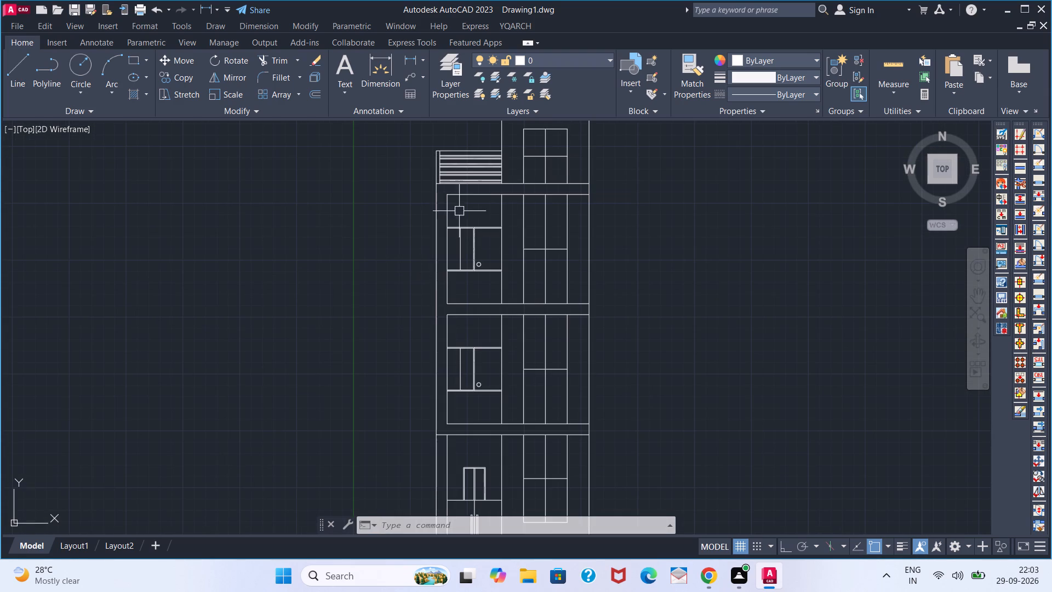
pyautogui.hscroll(3, 533, 313)
pyautogui.hscroll(-1, 533, 313)
pyautogui.hscroll(1, 533, 313)
pyautogui.scroll(-2, 533, 313)
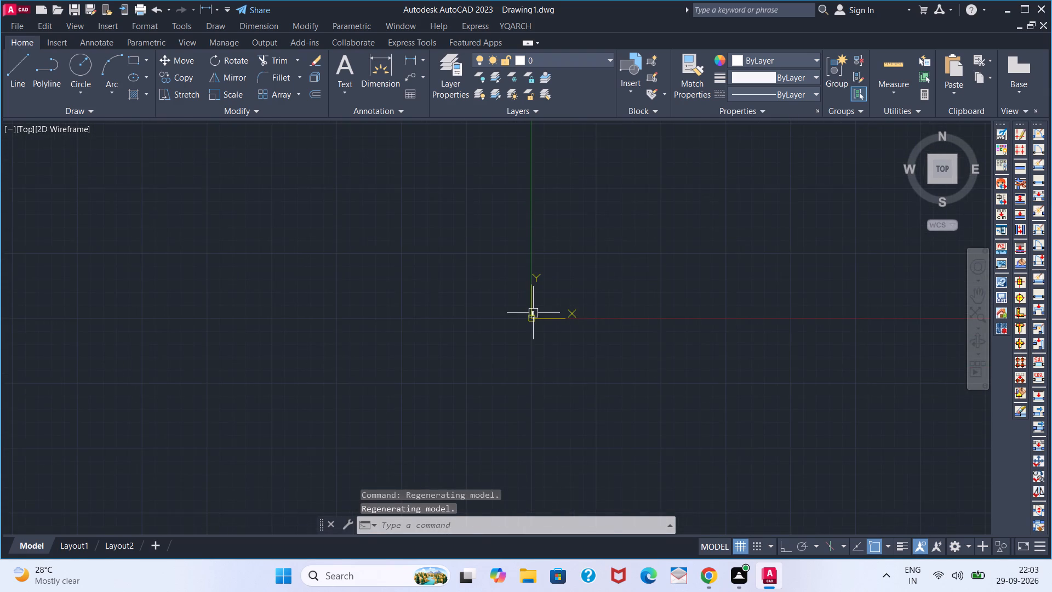
pyautogui.scroll(-1, 533, 313)
pyautogui.press('z')
pyautogui.press('Return')
pyautogui.press('a')
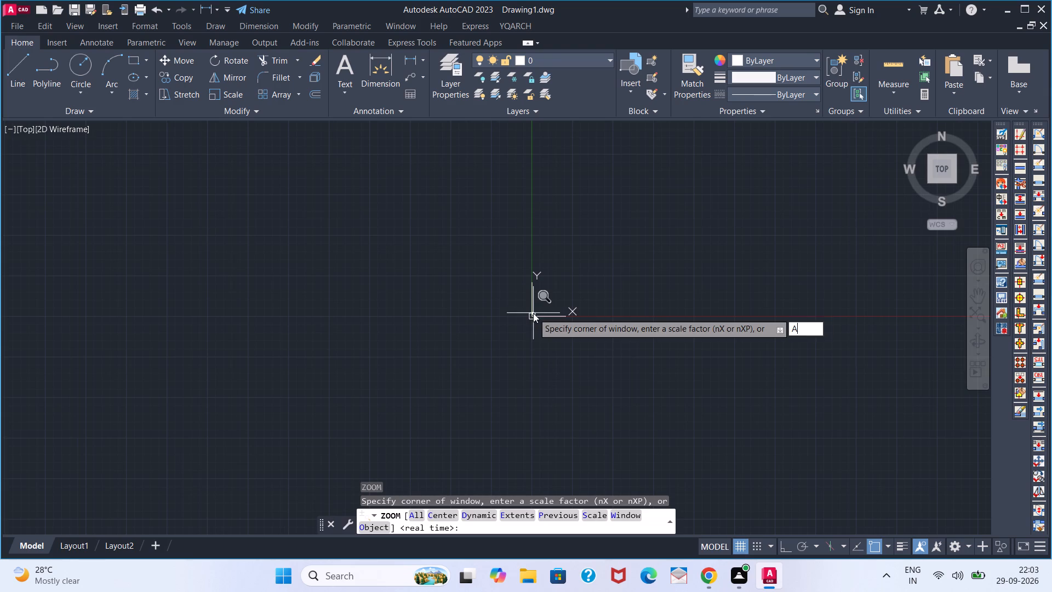
pyautogui.press('Return')
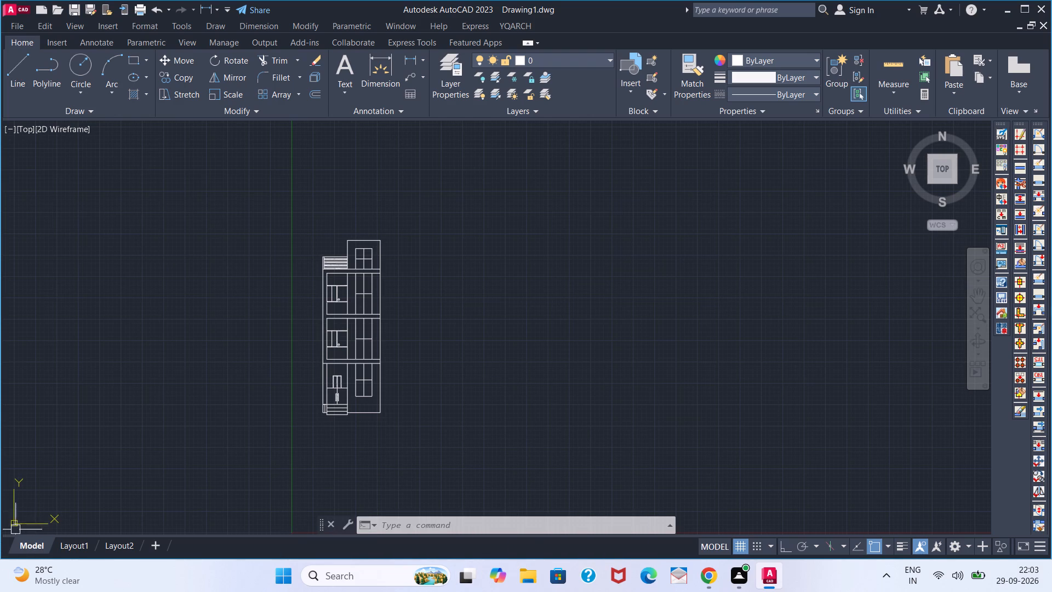
# Review the complete front elevation, including the upper-storey windows, slab bands and parapet railing at closer range.
pyautogui.scroll(1, 220, 415)
pyautogui.moveTo(296, 317); pyautogui.dragTo(299, 377, button='middle')
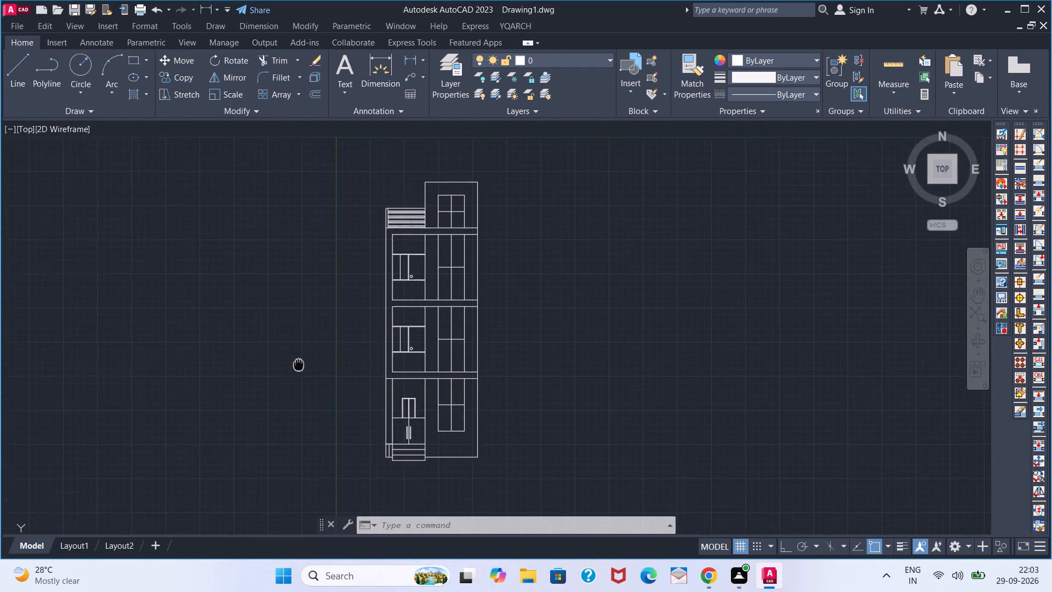
pyautogui.moveTo(299, 377); pyautogui.dragTo(299, 378, button='middle')
pyautogui.scroll(1, 338, 311)
pyautogui.scroll(-1, 338, 311)
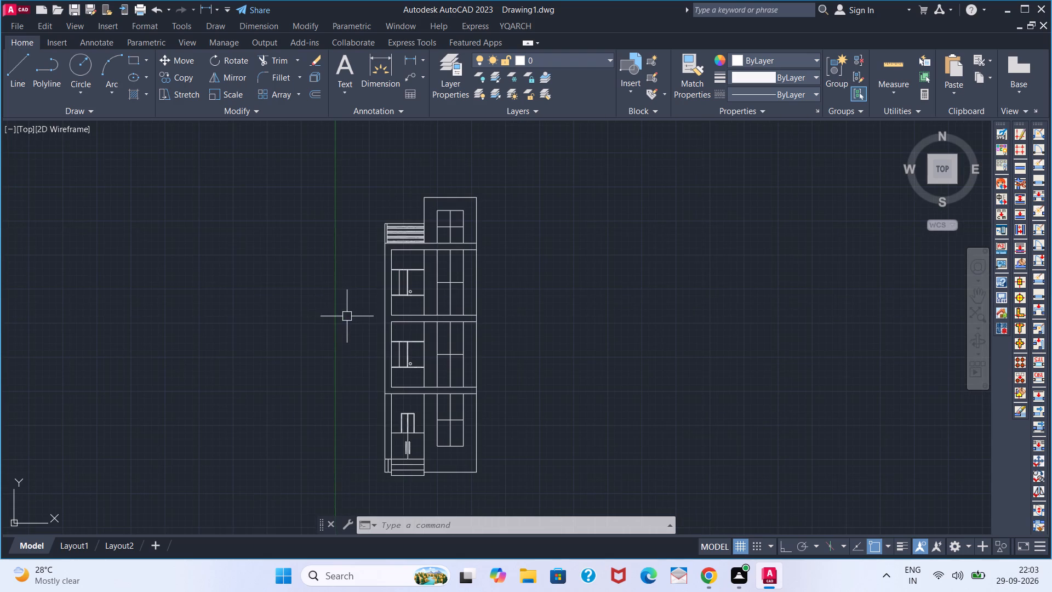
pyautogui.moveTo(347, 317); pyautogui.dragTo(317, 297, button='middle')
pyautogui.scroll(1, 329, 283)
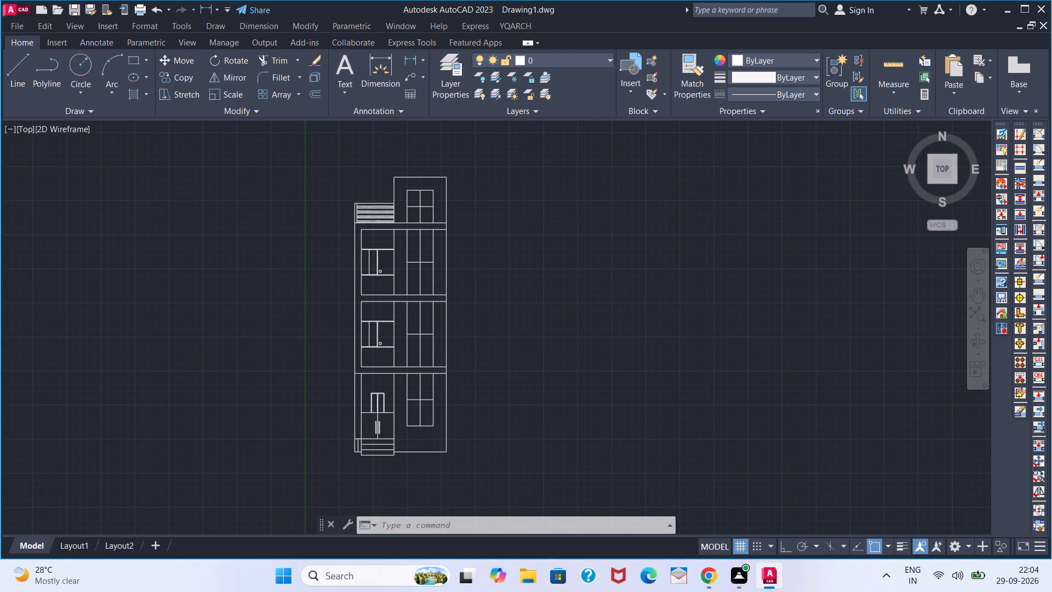
pyautogui.scroll(-1, 329, 283)
pyautogui.moveTo(329, 282); pyautogui.dragTo(312, 277, button='middle')
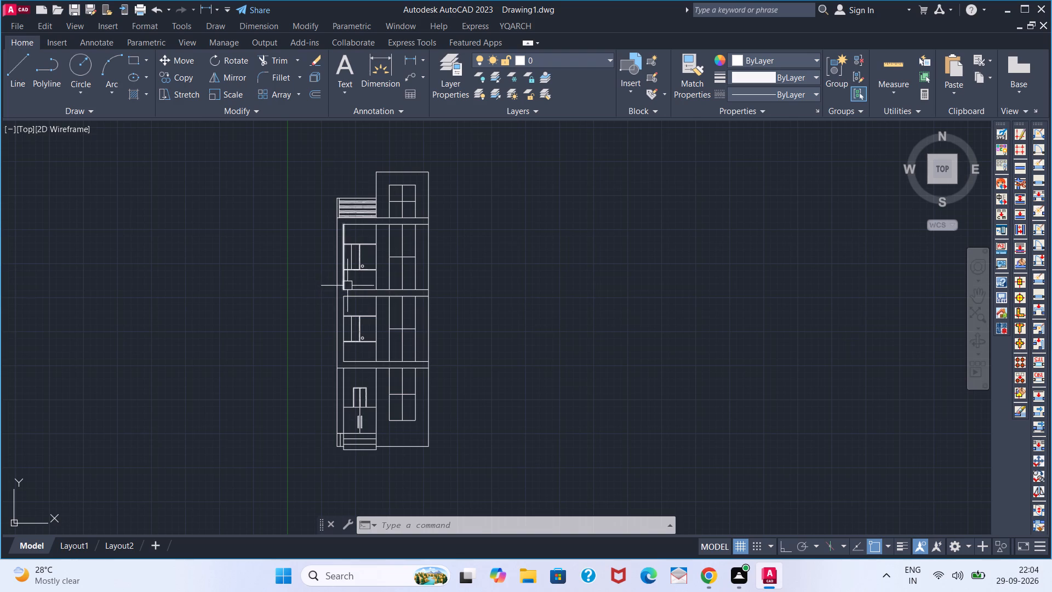
pyautogui.scroll(1, 338, 284)
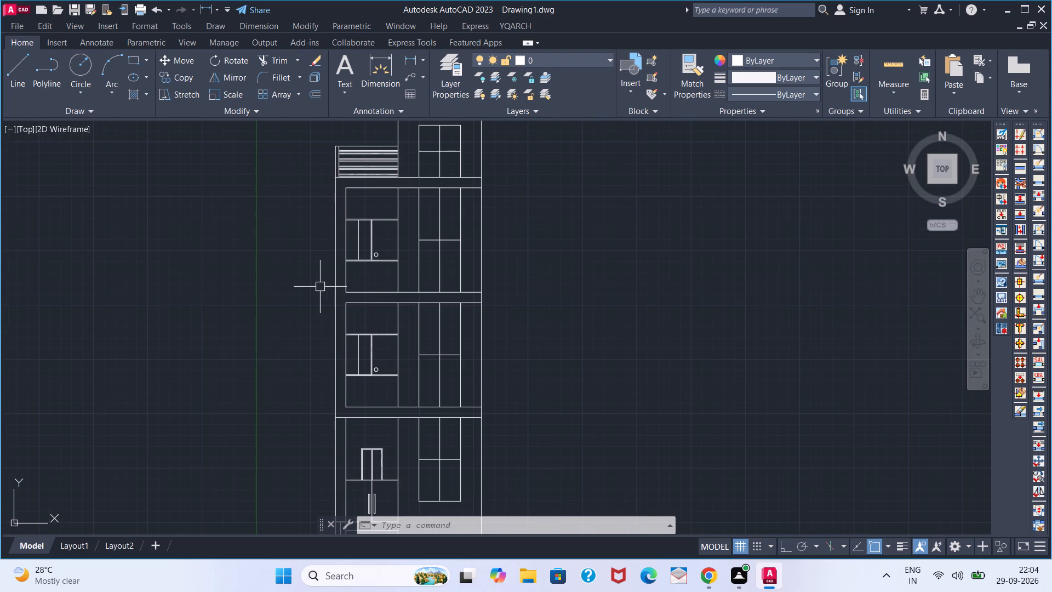
pyautogui.scroll(-2, 320, 287)
pyautogui.scroll(2, 320, 287)
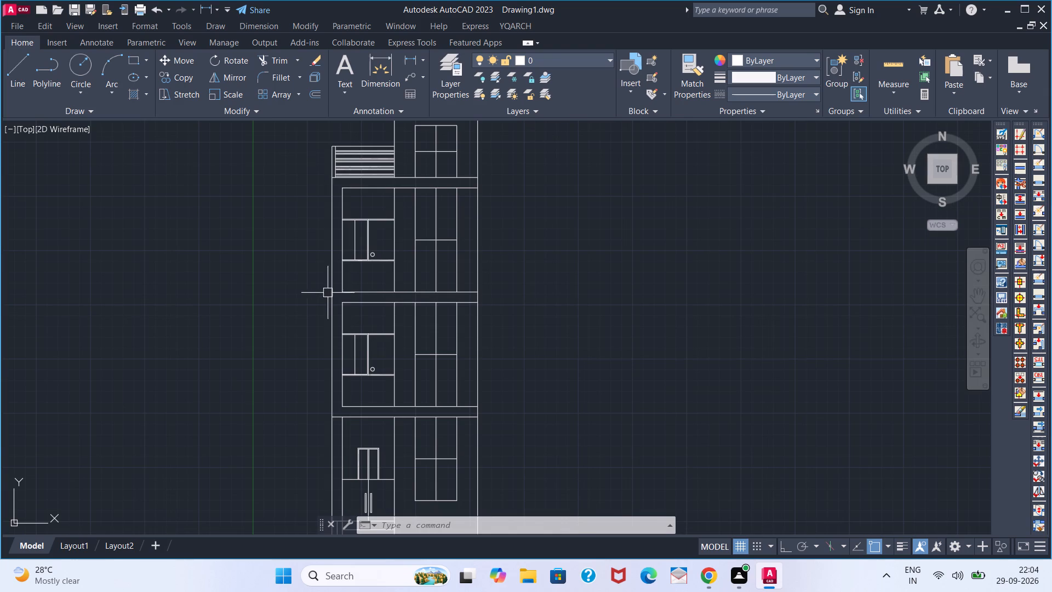
pyautogui.scroll(-1, 352, 297)
pyautogui.scroll(-1, 352, 236)
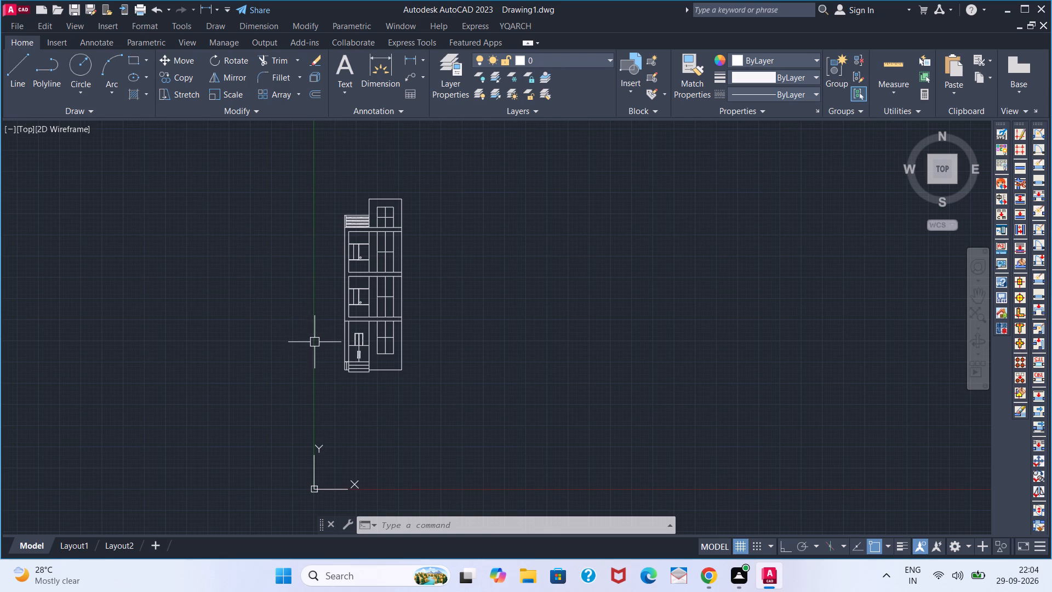
pyautogui.scroll(2, 325, 366)
pyautogui.scroll(-2, 325, 366)
pyautogui.moveTo(323, 346); pyautogui.dragTo(309, 369, button='middle')
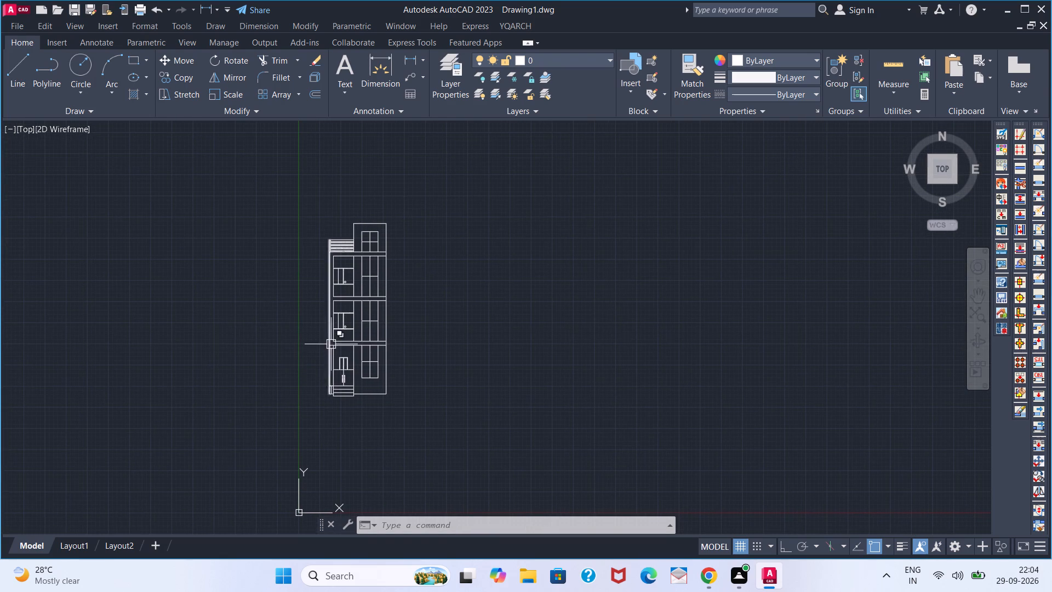
pyautogui.scroll(1, 331, 344)
pyautogui.scroll(-1, 328, 338)
pyautogui.moveTo(328, 337); pyautogui.dragTo(369, 357, button='middle')
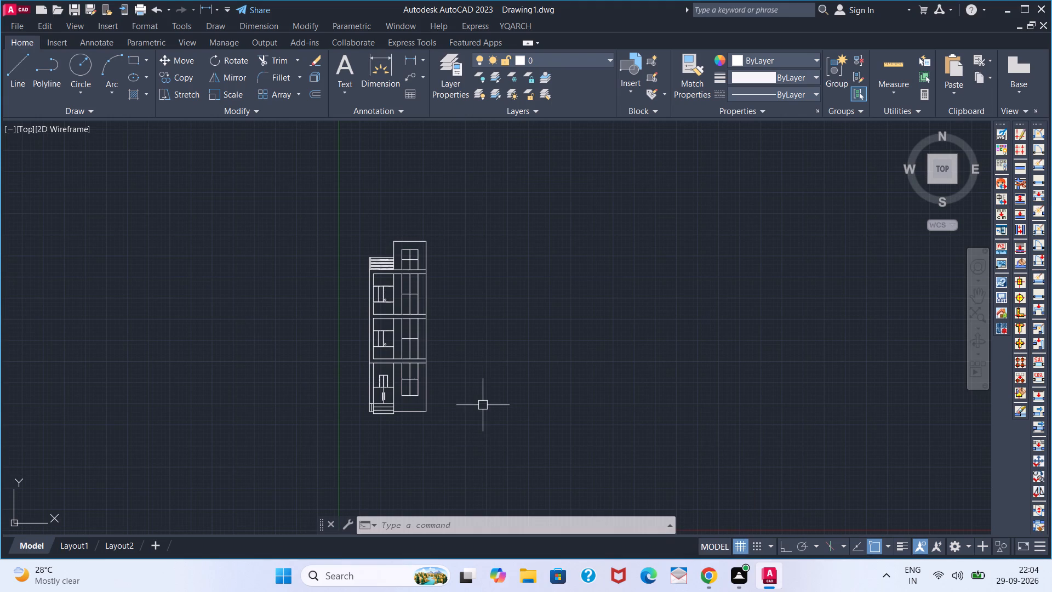
pyautogui.scroll(2, 483, 405)
pyautogui.scroll(-2, 483, 405)
pyautogui.moveTo(485, 406); pyautogui.dragTo(513, 414, button='middle')
pyautogui.scroll(1, 513, 414)
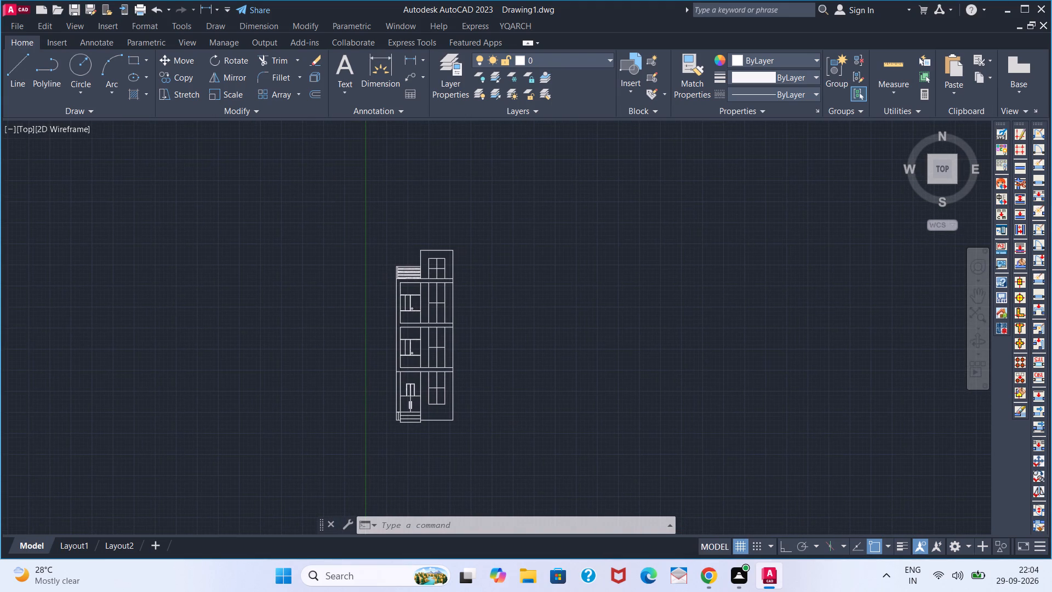
pyautogui.moveTo(513, 415); pyautogui.dragTo(532, 434, button='middle')
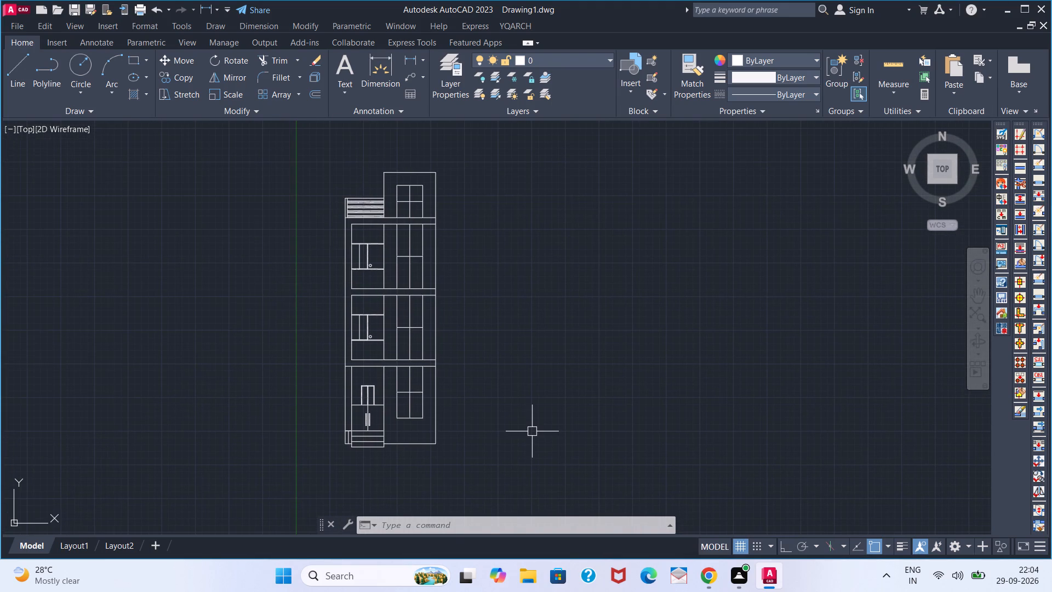
pyautogui.scroll(1, 532, 431)
pyautogui.scroll(-1, 532, 431)
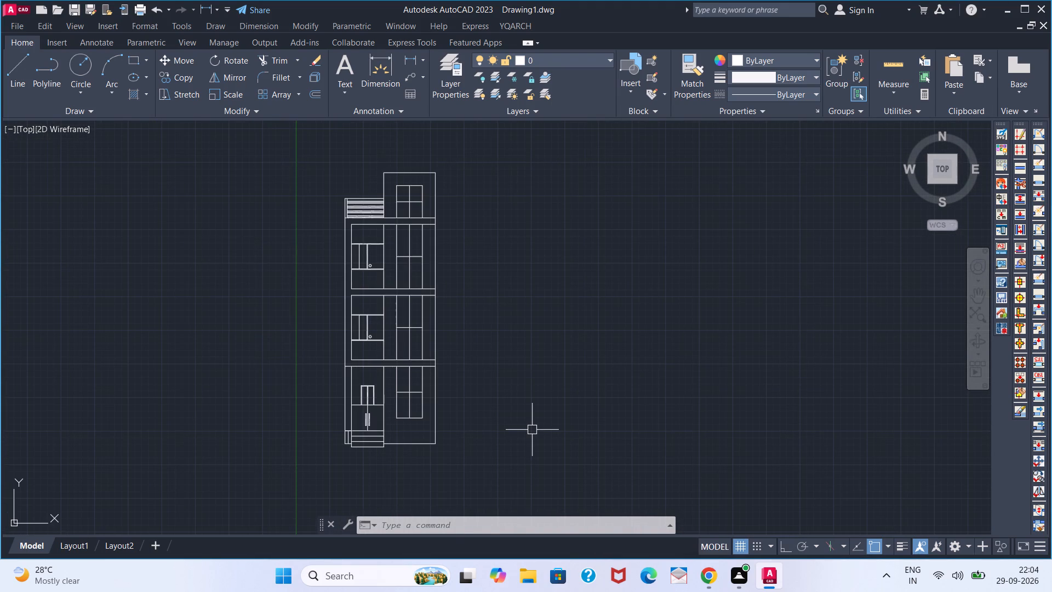
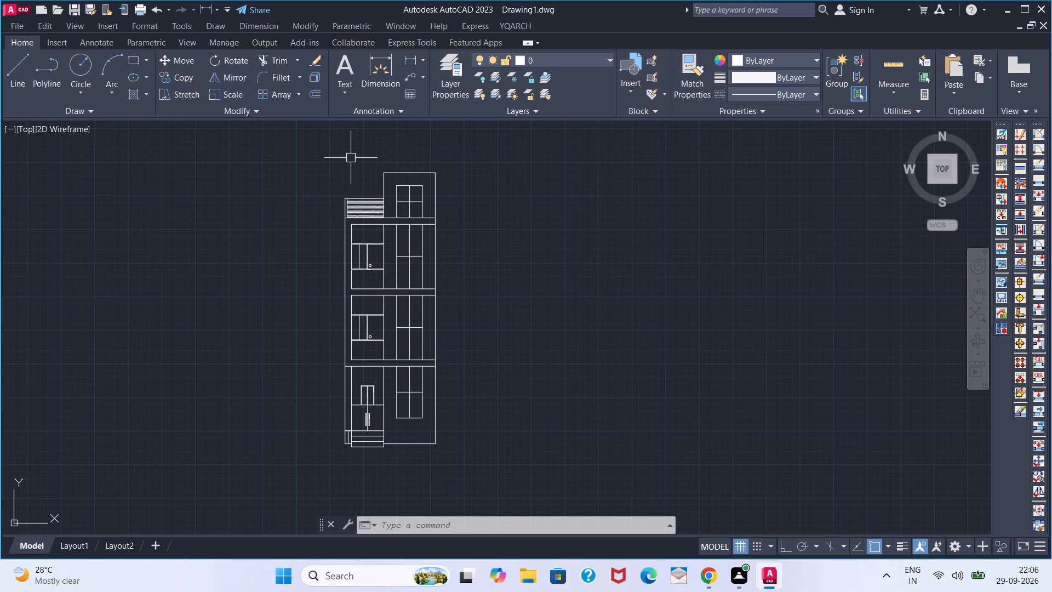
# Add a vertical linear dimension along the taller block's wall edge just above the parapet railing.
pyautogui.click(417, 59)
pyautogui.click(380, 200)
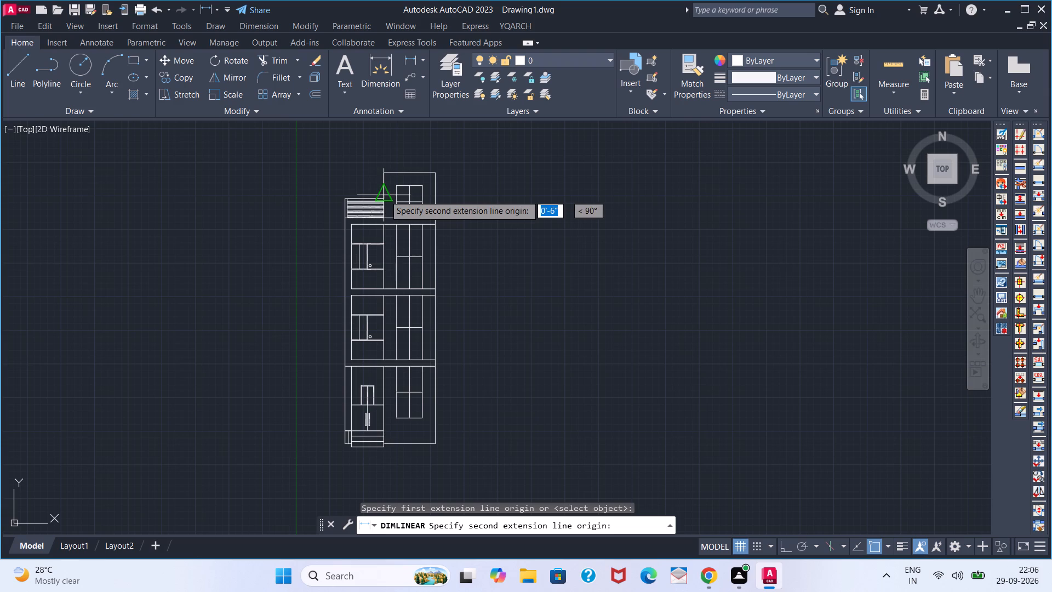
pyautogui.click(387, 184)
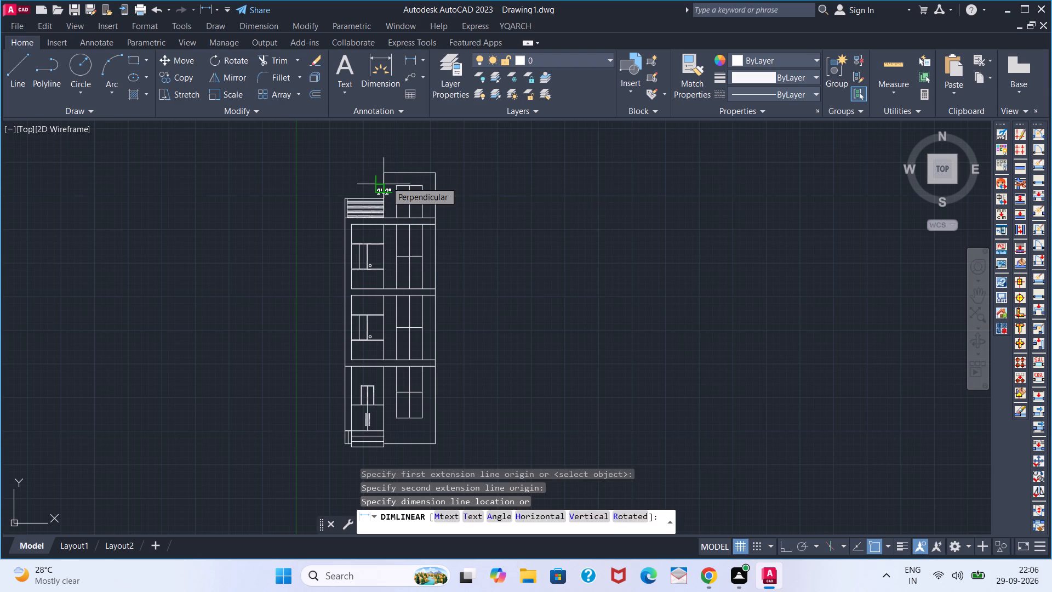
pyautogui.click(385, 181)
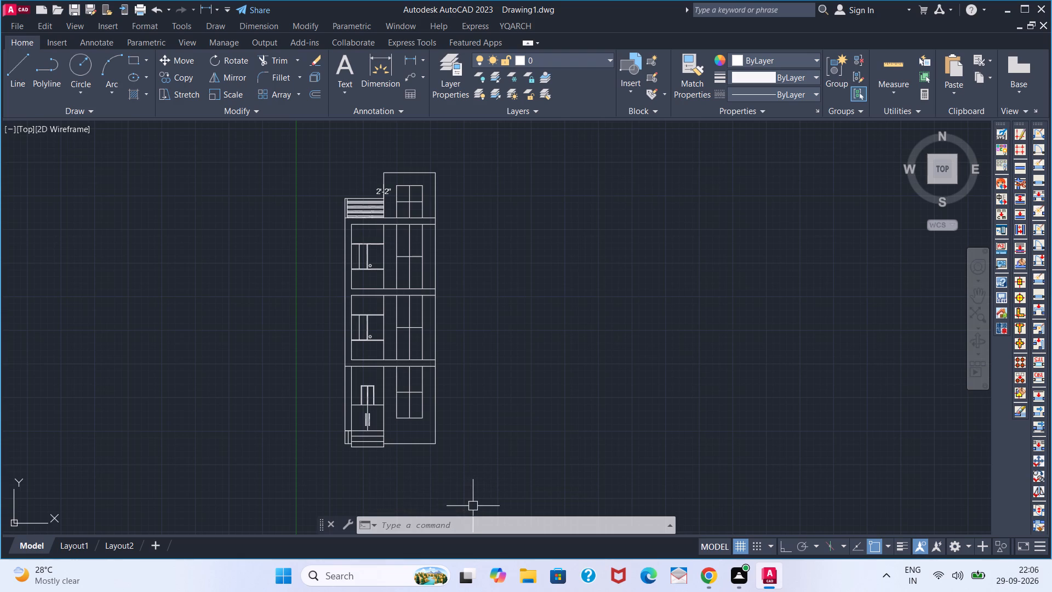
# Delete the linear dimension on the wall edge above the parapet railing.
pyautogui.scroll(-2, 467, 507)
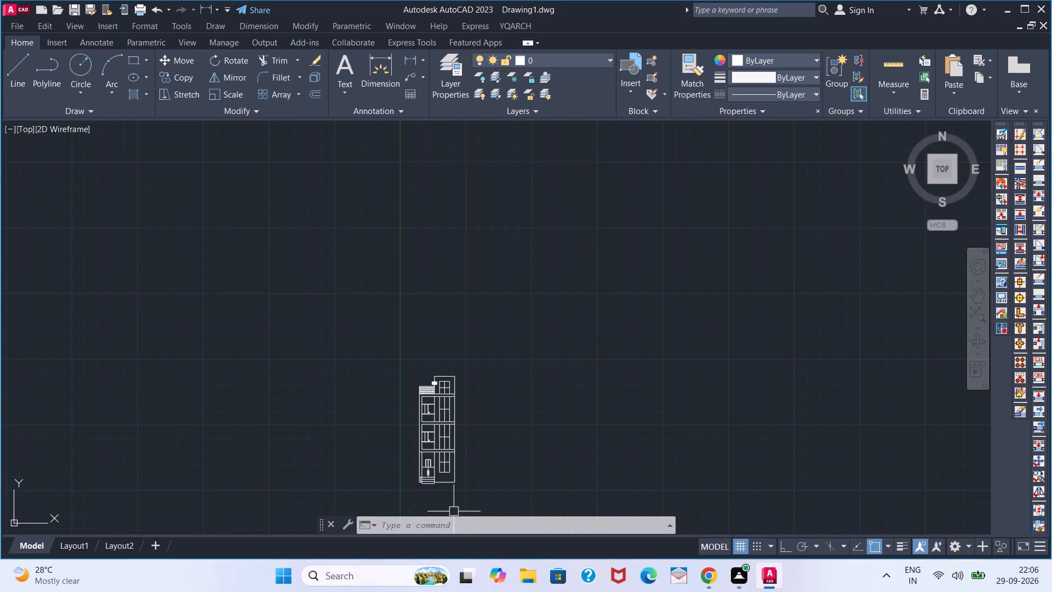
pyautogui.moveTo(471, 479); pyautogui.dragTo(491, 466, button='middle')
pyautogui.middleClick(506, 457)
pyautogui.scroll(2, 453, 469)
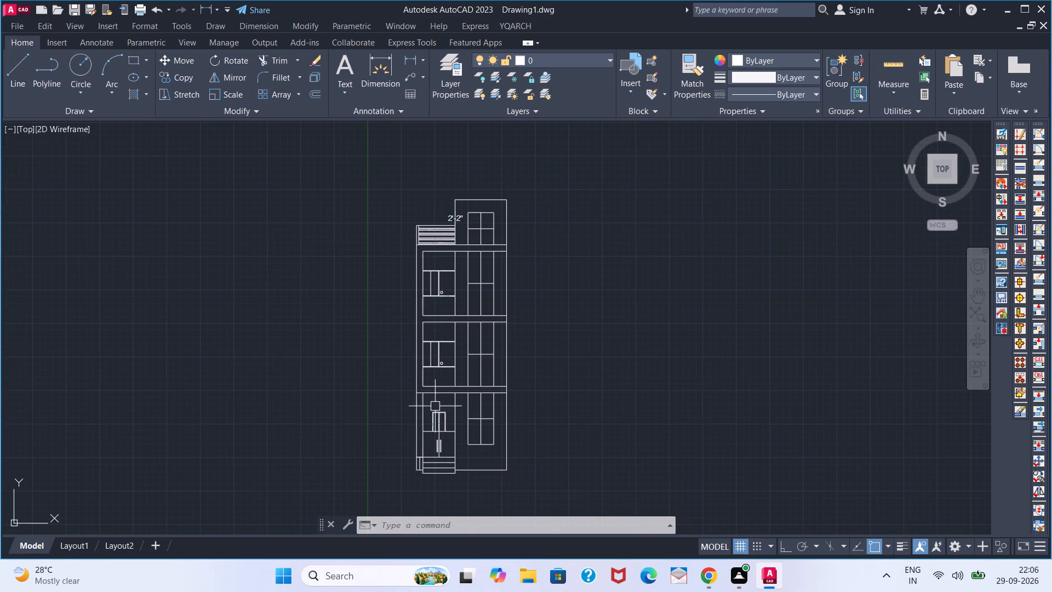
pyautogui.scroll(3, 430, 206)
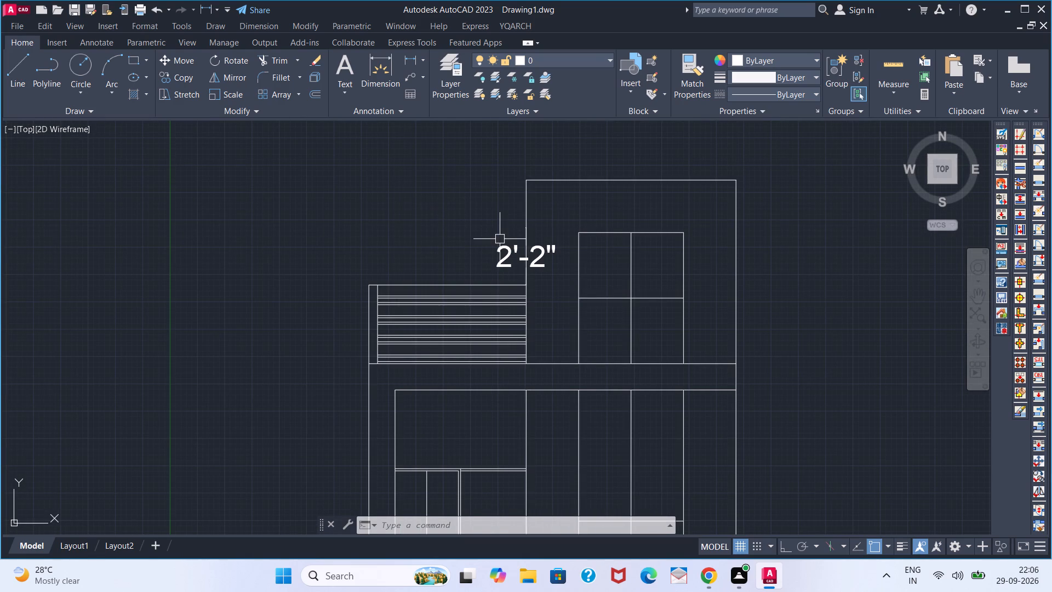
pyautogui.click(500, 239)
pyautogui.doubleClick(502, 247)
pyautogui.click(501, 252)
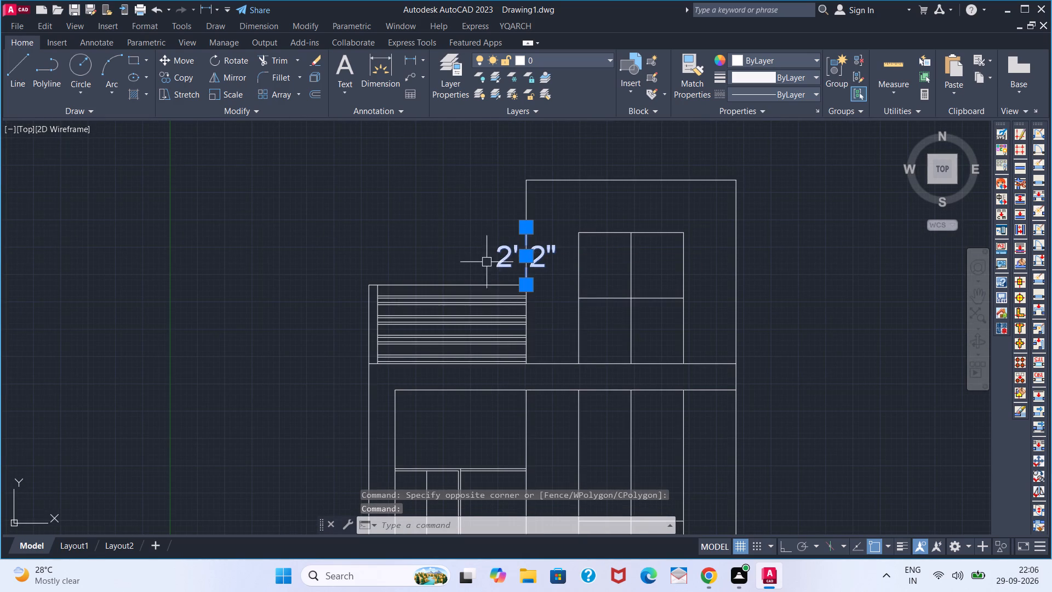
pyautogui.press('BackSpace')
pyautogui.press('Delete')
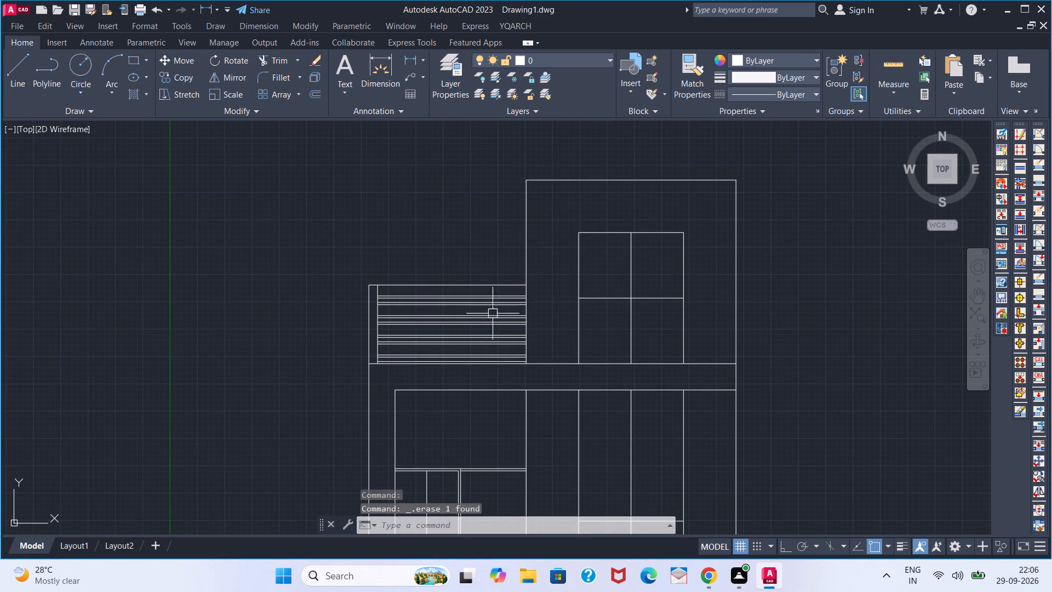
# Examine the front elevation from the parapet railing down through the upper storeys to the entrance door and steps.
pyautogui.scroll(-1, 497, 321)
pyautogui.moveTo(471, 338); pyautogui.dragTo(511, 297, button='middle')
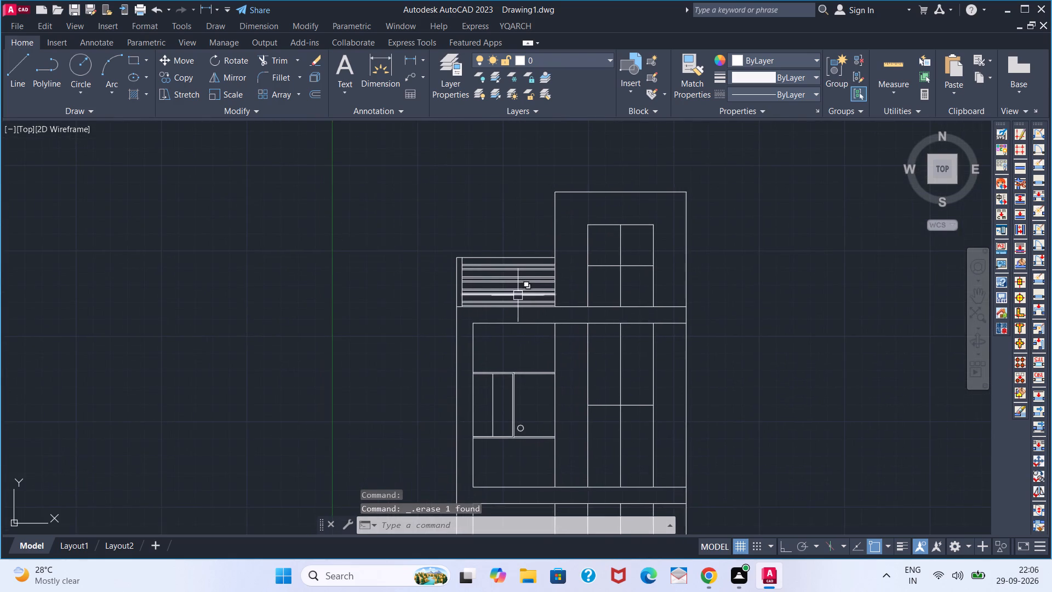
pyautogui.scroll(-1, 518, 295)
pyautogui.moveTo(525, 309); pyautogui.dragTo(537, 263, button='middle')
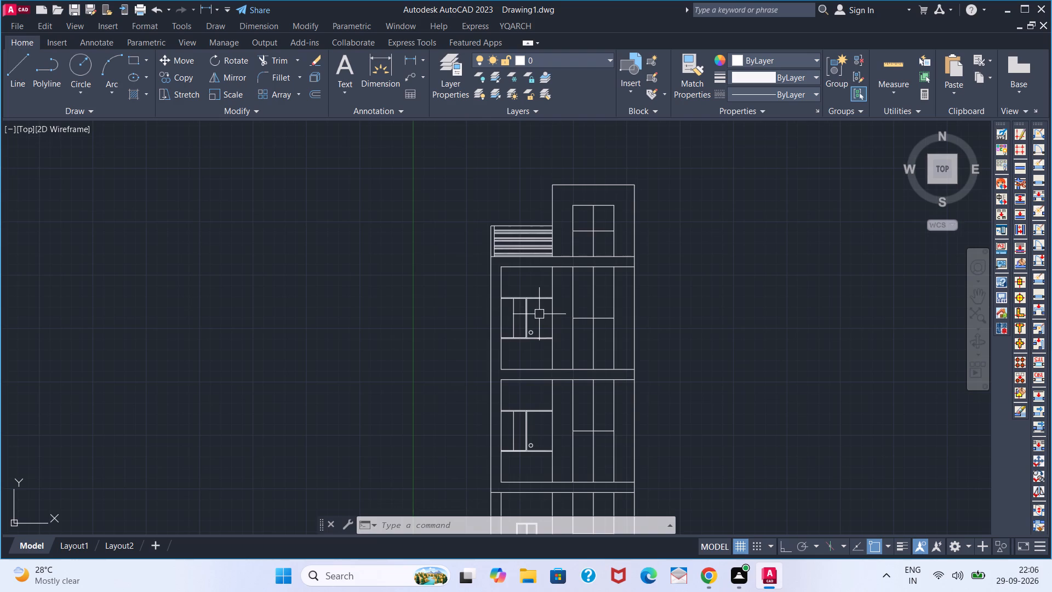
pyautogui.scroll(-1, 540, 314)
pyautogui.moveTo(550, 327); pyautogui.dragTo(574, 285, button='middle')
pyautogui.scroll(1, 563, 298)
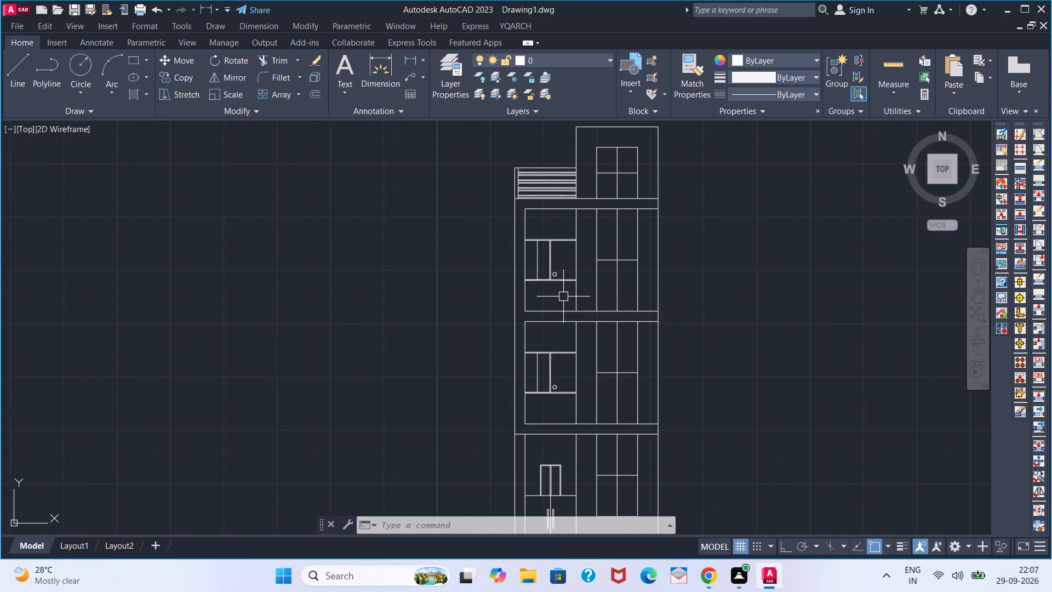
pyautogui.scroll(-1, 560, 296)
pyautogui.moveTo(559, 299); pyautogui.dragTo(563, 270, button='middle')
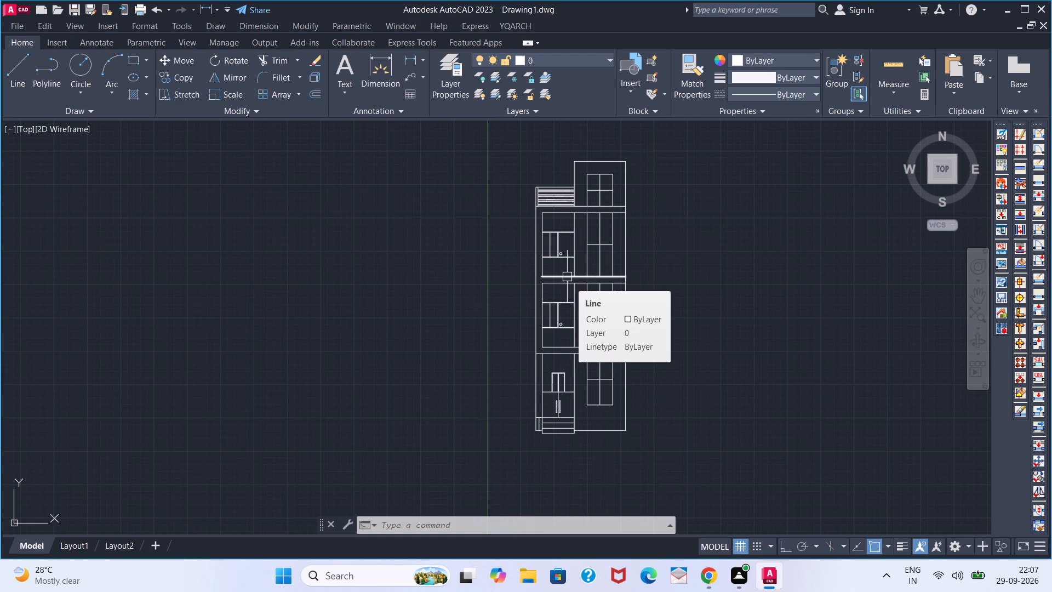
pyautogui.scroll(1, 569, 278)
pyautogui.scroll(-1, 569, 278)
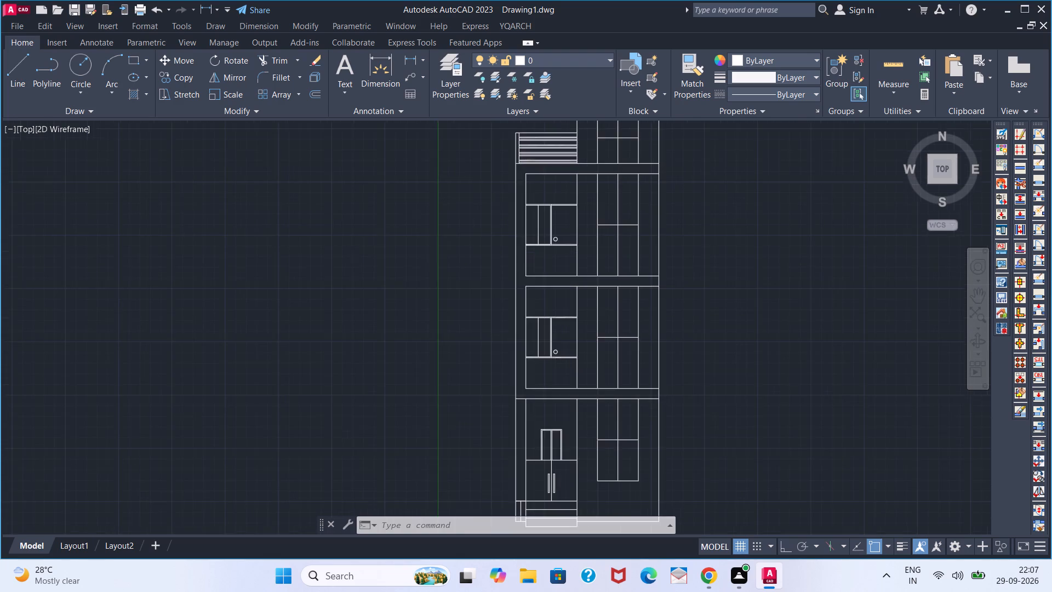
pyautogui.moveTo(571, 286); pyautogui.dragTo(571, 305, button='middle')
pyautogui.scroll(1, 571, 305)
pyautogui.scroll(-1, 571, 305)
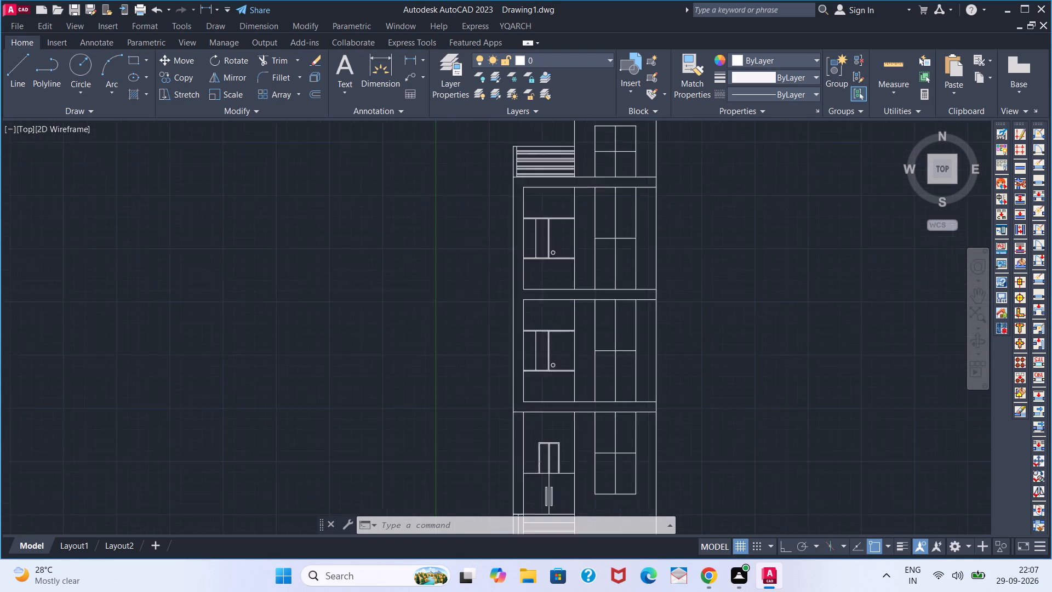
pyautogui.scroll(-1, 571, 305)
pyautogui.scroll(1, 571, 305)
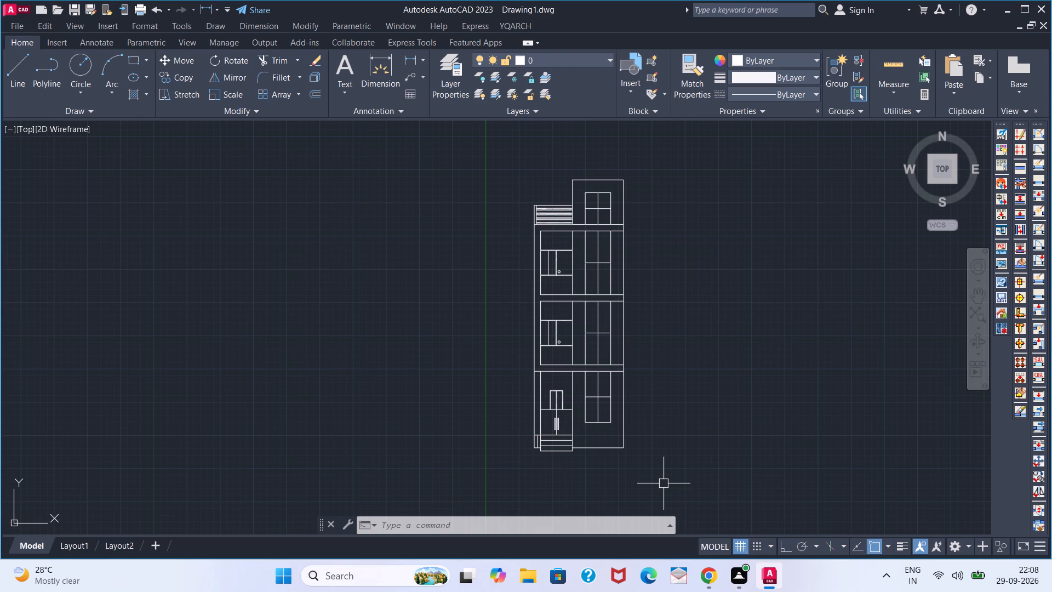
pyautogui.scroll(-1, 664, 483)
pyautogui.scroll(2, 664, 483)
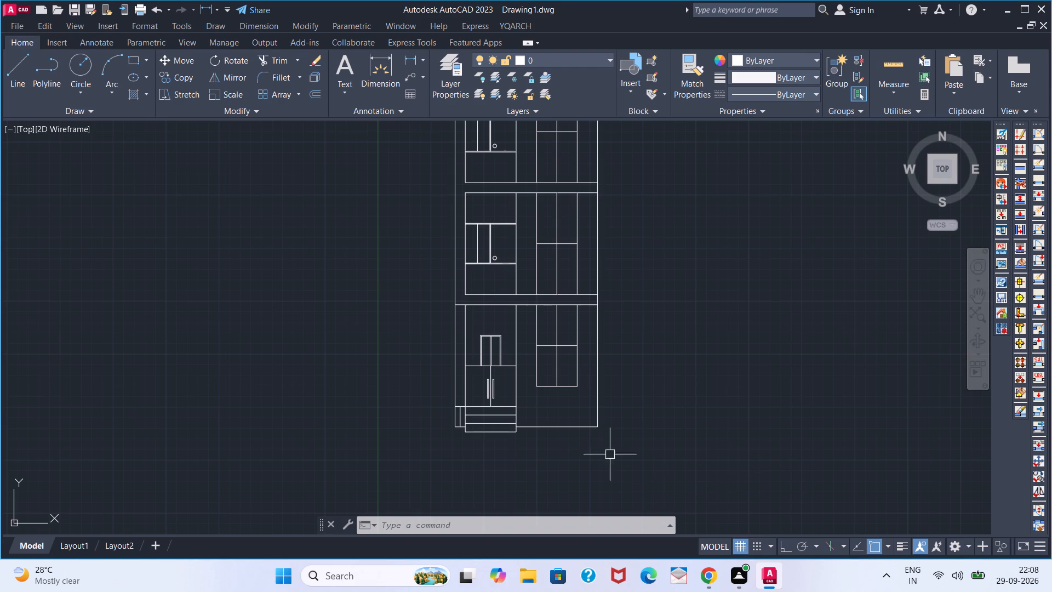
pyautogui.moveTo(571, 436); pyautogui.dragTo(587, 519, button='middle')
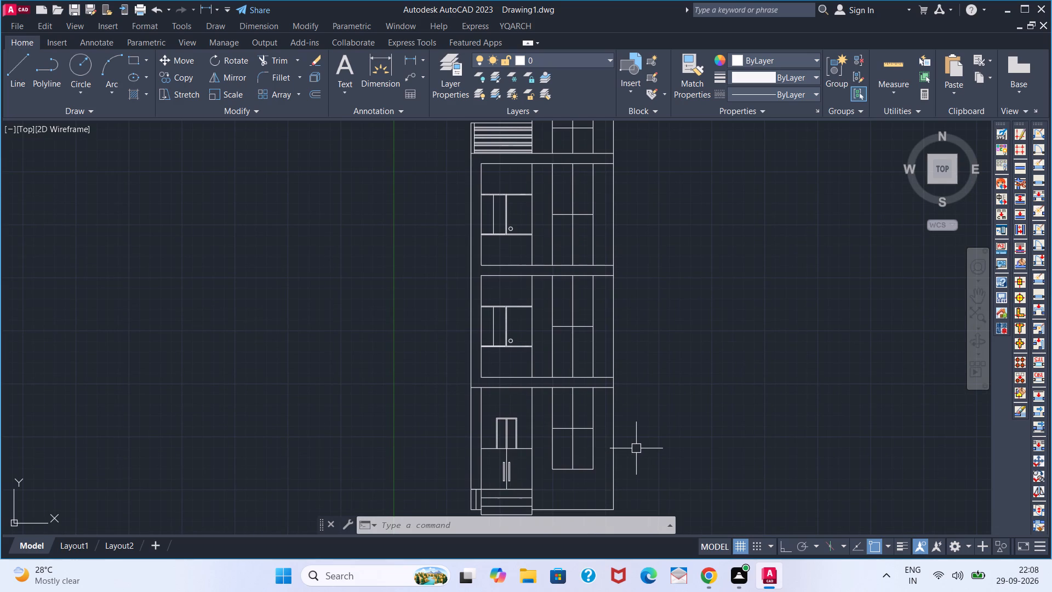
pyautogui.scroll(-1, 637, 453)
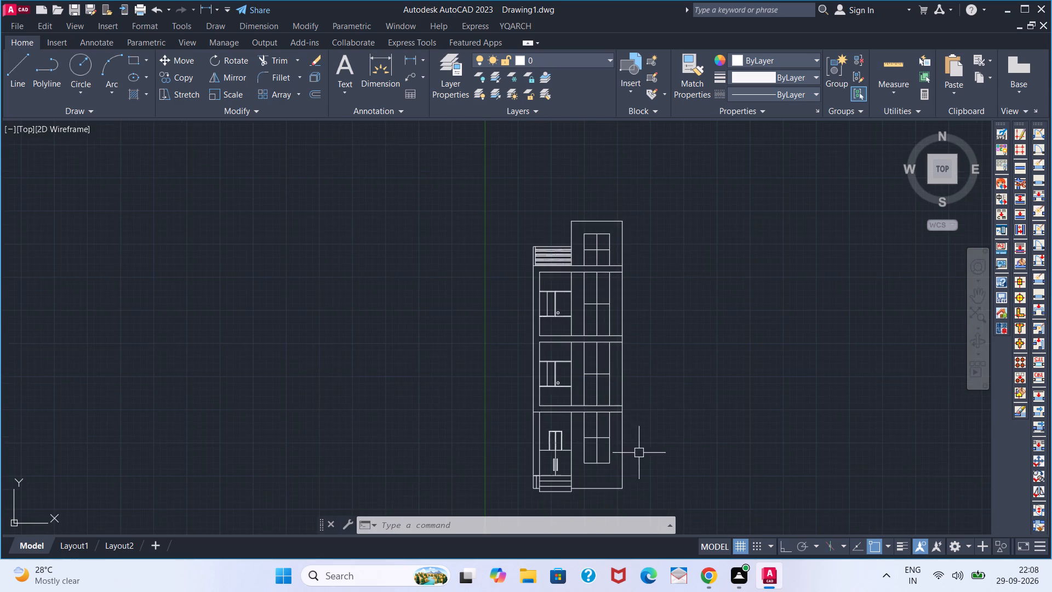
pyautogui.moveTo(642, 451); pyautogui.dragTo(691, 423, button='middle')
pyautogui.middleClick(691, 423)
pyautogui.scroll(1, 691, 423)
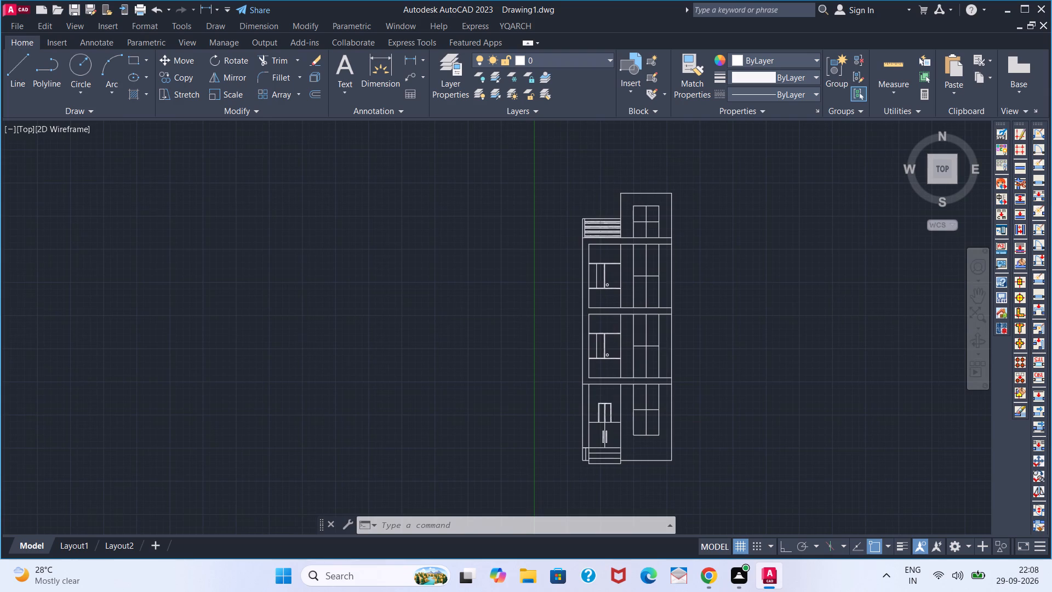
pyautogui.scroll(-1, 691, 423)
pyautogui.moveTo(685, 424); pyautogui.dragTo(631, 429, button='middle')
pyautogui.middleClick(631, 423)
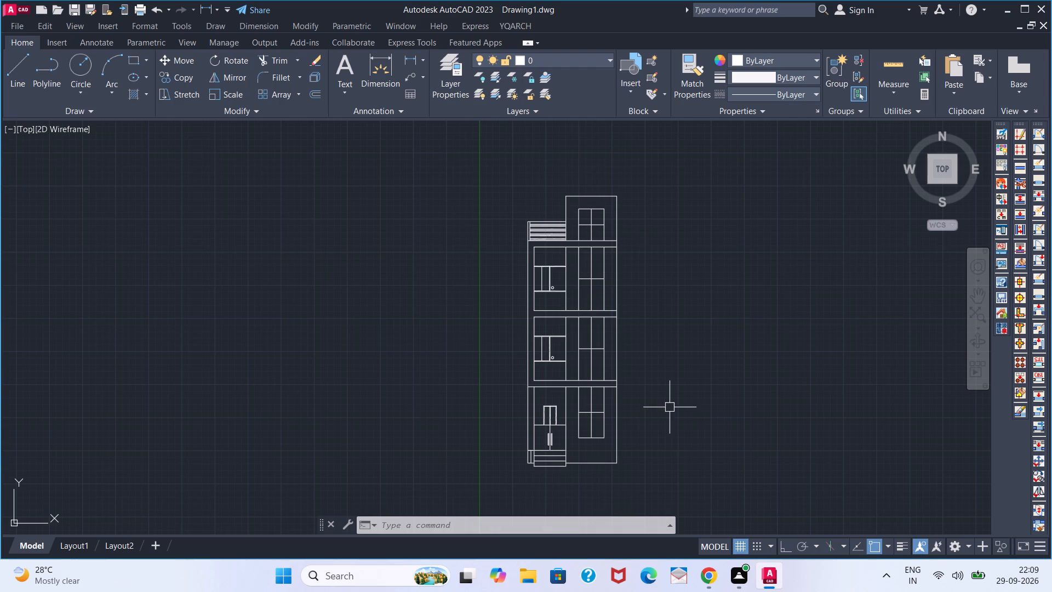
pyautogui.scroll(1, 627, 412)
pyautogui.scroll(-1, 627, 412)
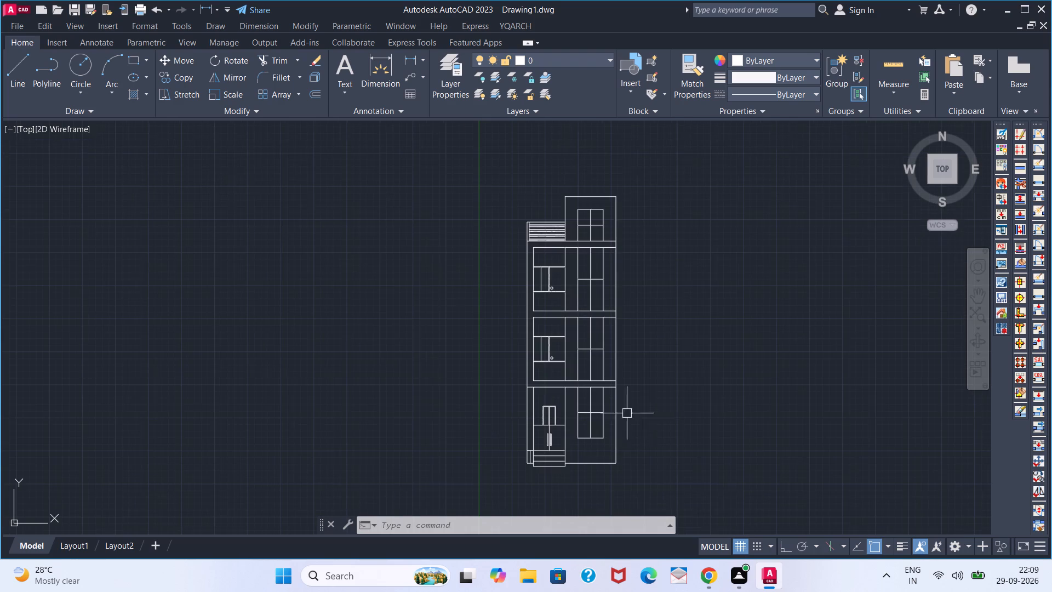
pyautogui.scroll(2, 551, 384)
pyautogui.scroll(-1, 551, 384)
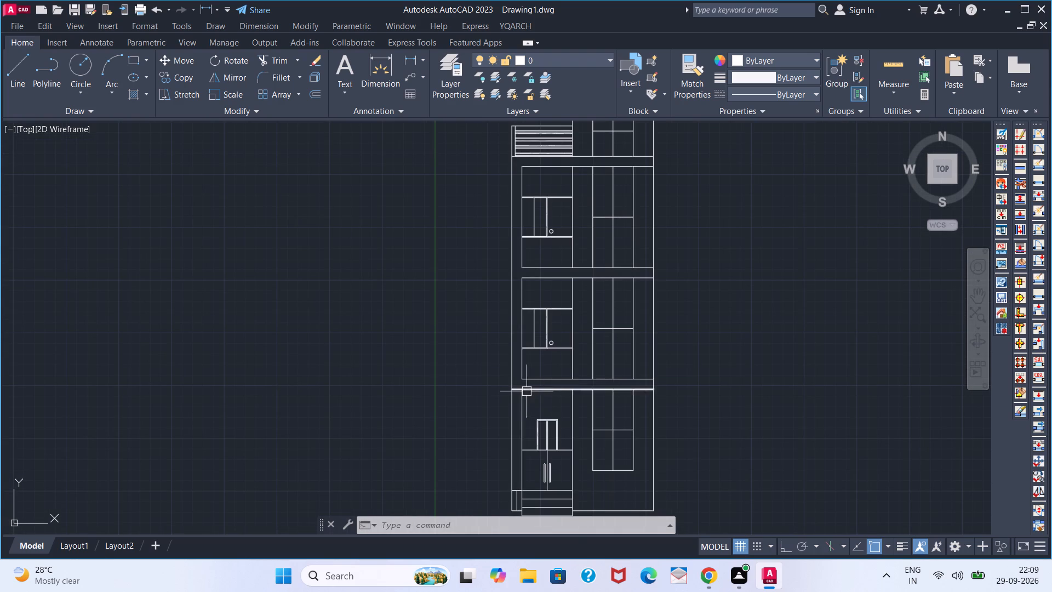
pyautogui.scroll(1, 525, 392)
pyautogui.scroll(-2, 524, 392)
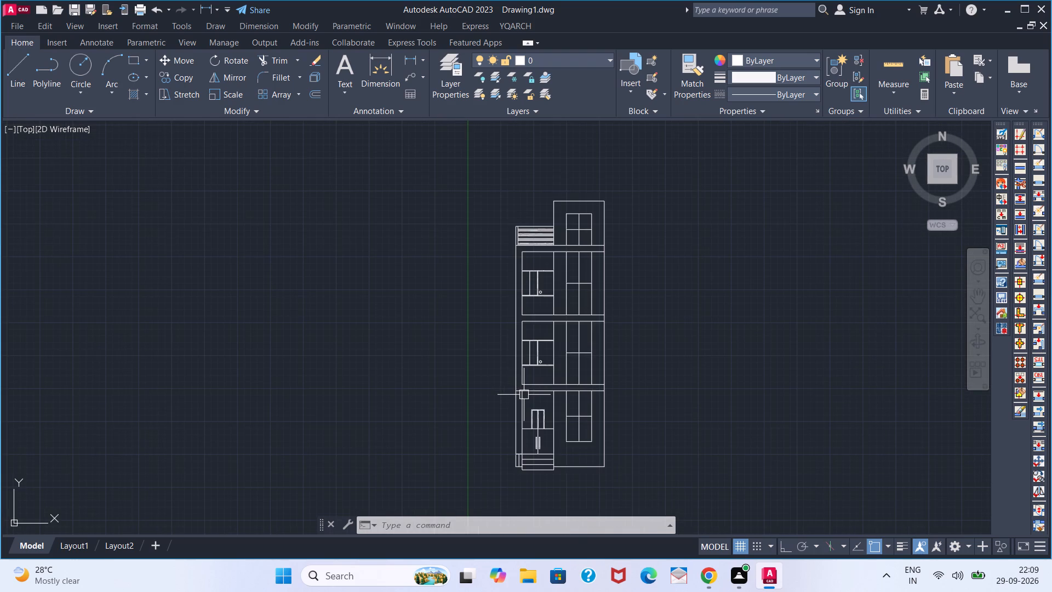
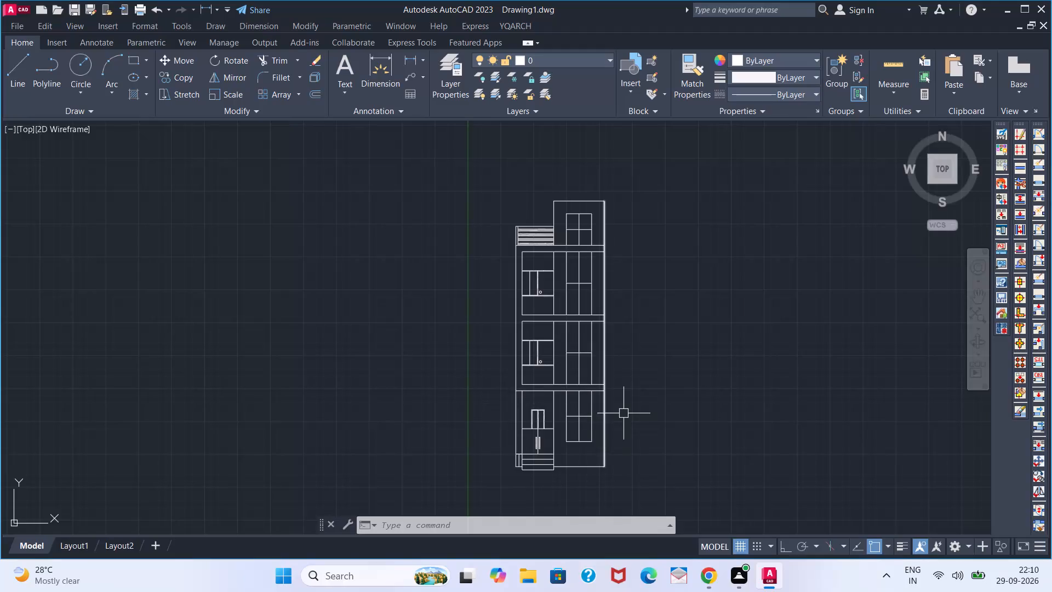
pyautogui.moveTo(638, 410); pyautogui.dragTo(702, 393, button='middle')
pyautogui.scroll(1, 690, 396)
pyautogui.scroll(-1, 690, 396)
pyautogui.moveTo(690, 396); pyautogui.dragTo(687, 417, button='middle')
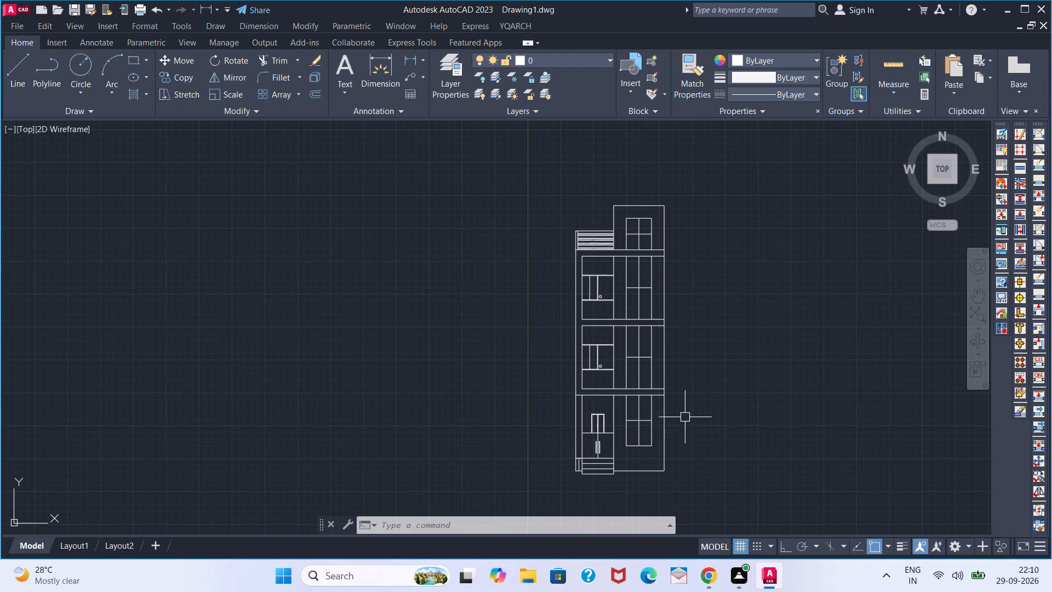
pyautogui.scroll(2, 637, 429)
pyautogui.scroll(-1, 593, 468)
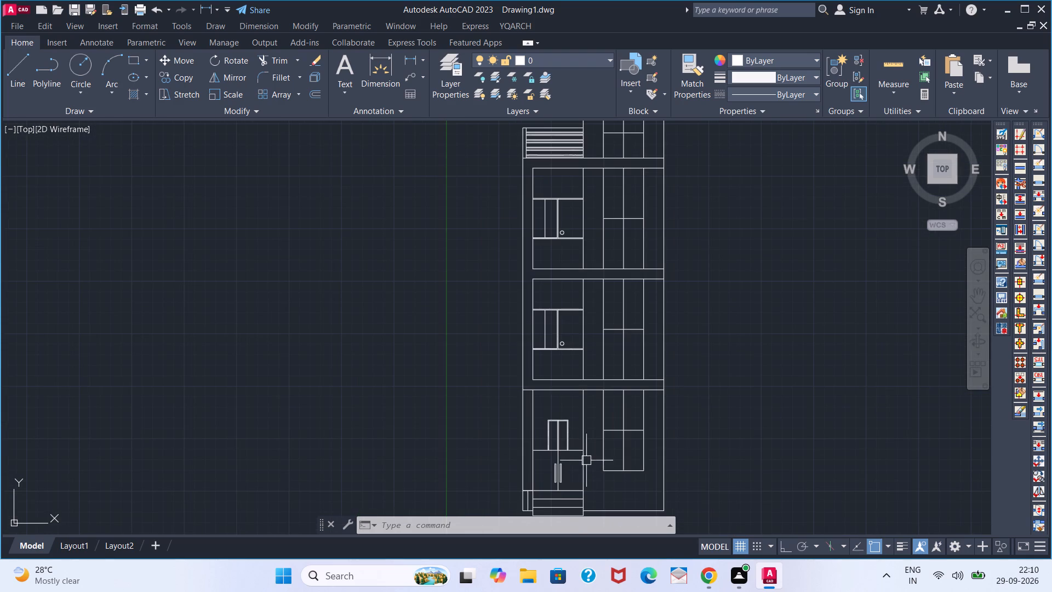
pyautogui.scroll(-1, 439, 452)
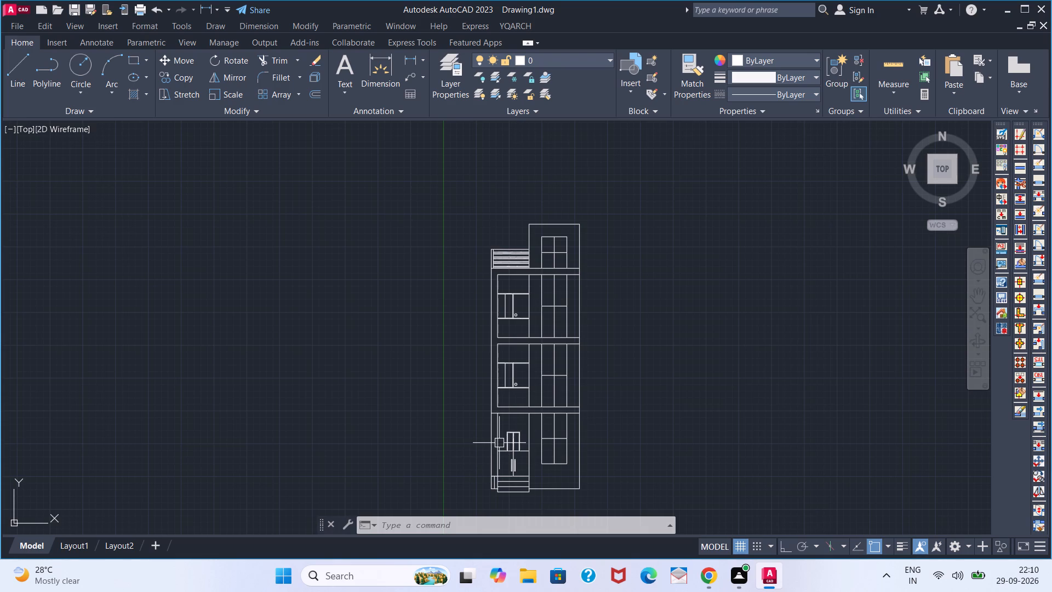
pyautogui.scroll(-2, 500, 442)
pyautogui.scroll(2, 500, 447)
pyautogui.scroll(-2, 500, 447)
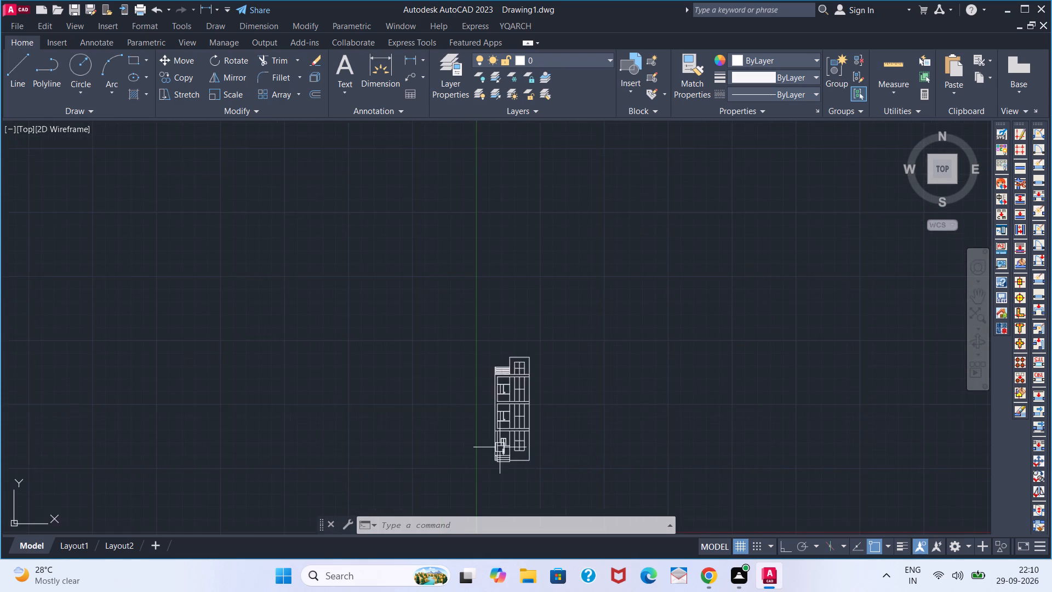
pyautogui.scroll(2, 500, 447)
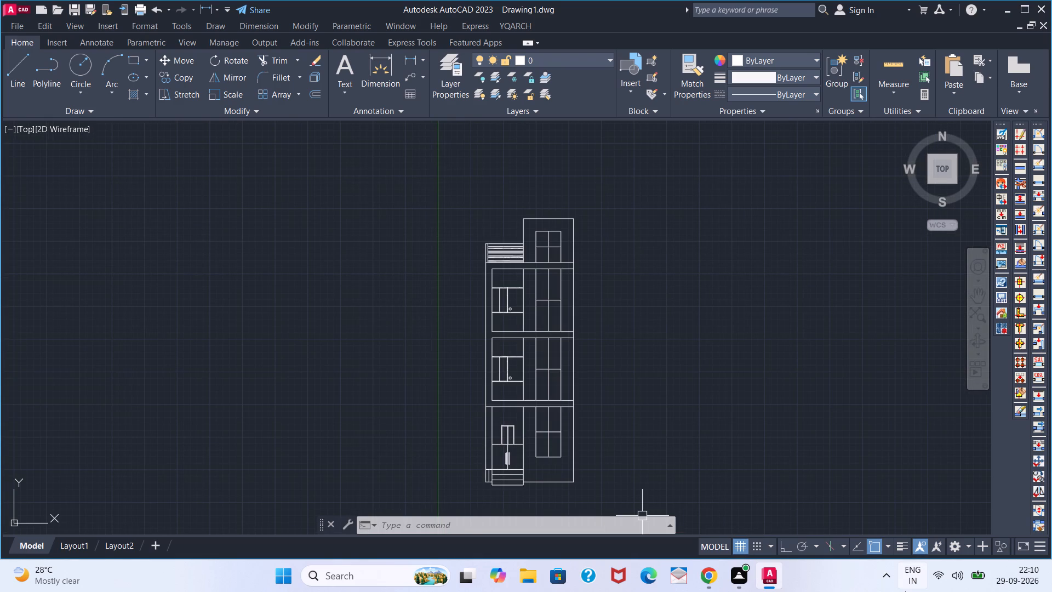
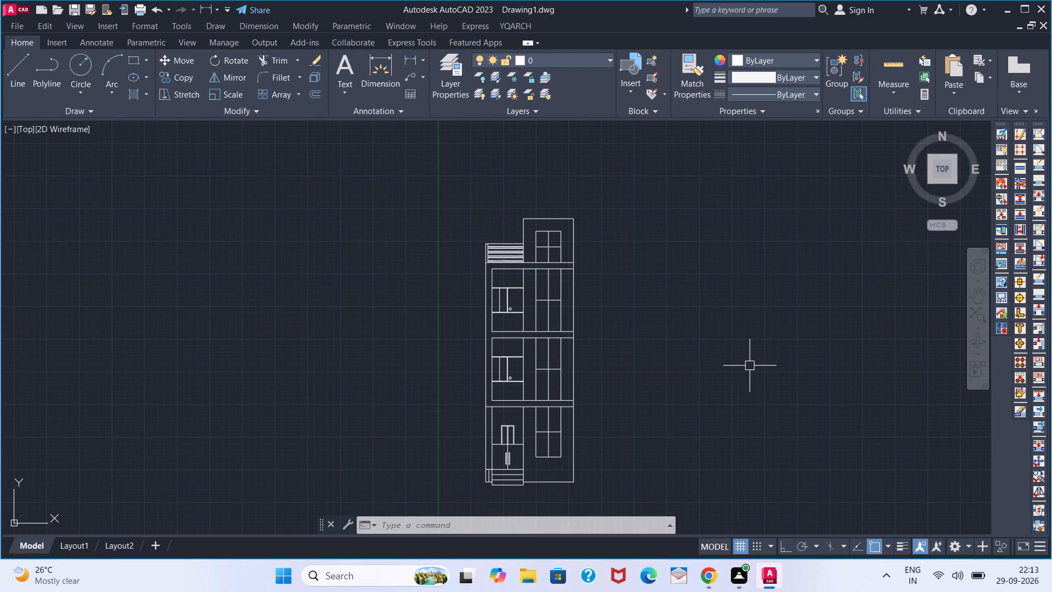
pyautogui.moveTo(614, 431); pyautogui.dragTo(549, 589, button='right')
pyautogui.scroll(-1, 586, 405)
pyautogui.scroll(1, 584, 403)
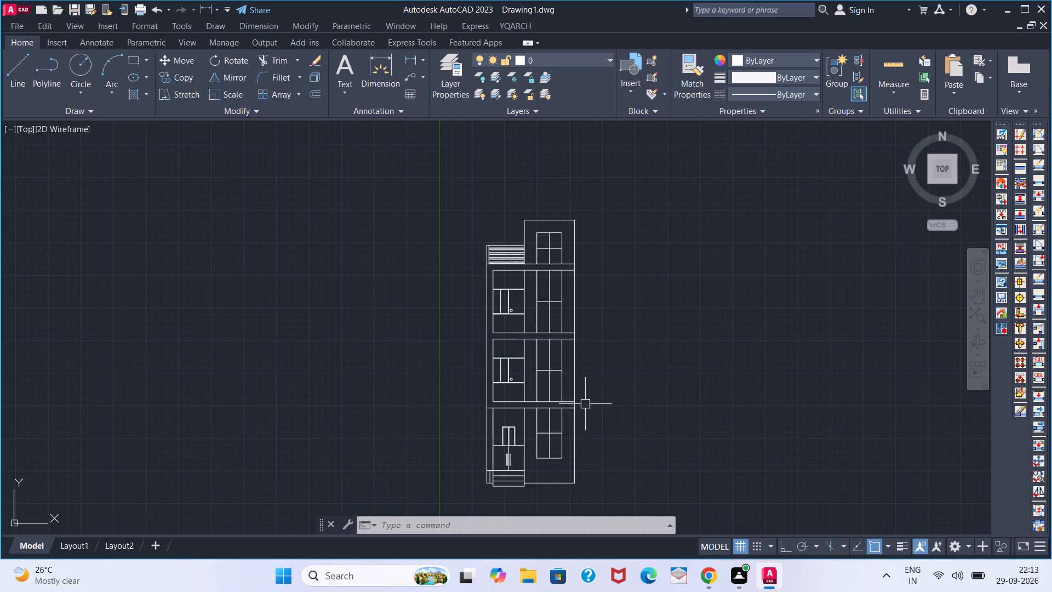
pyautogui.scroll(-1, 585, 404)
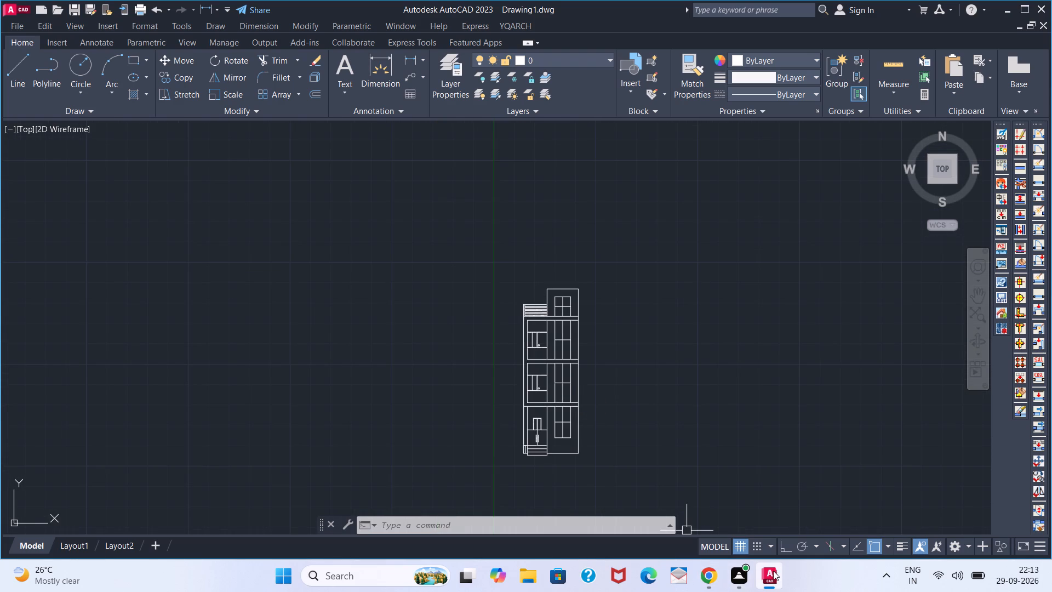
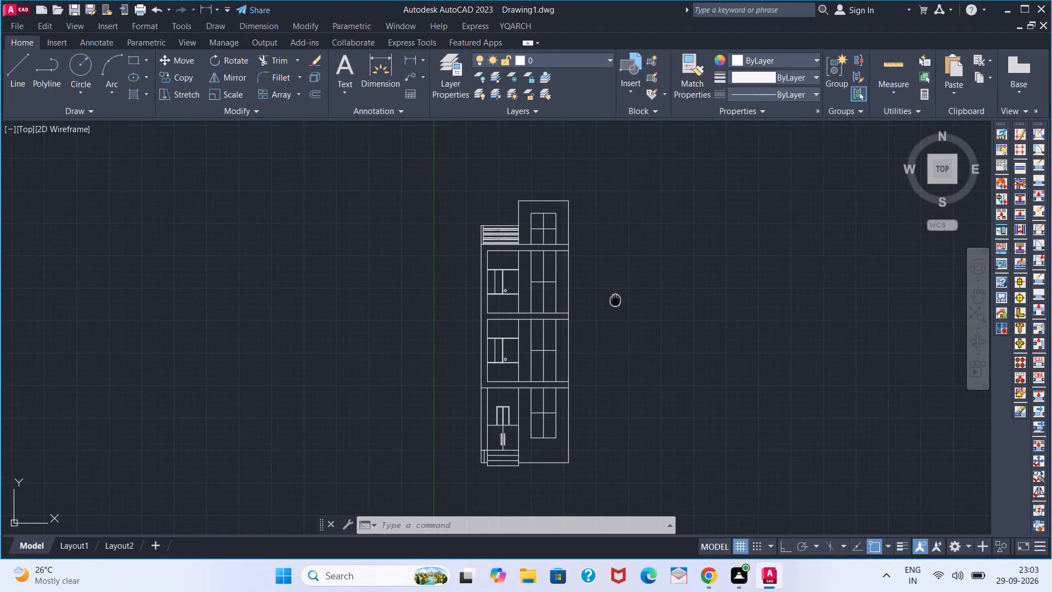
# With object snap off, draw three short parallel diagonal glass lines in the panel below the second-floor window, the second about 11" long.
pyautogui.scroll(2, 510, 288)
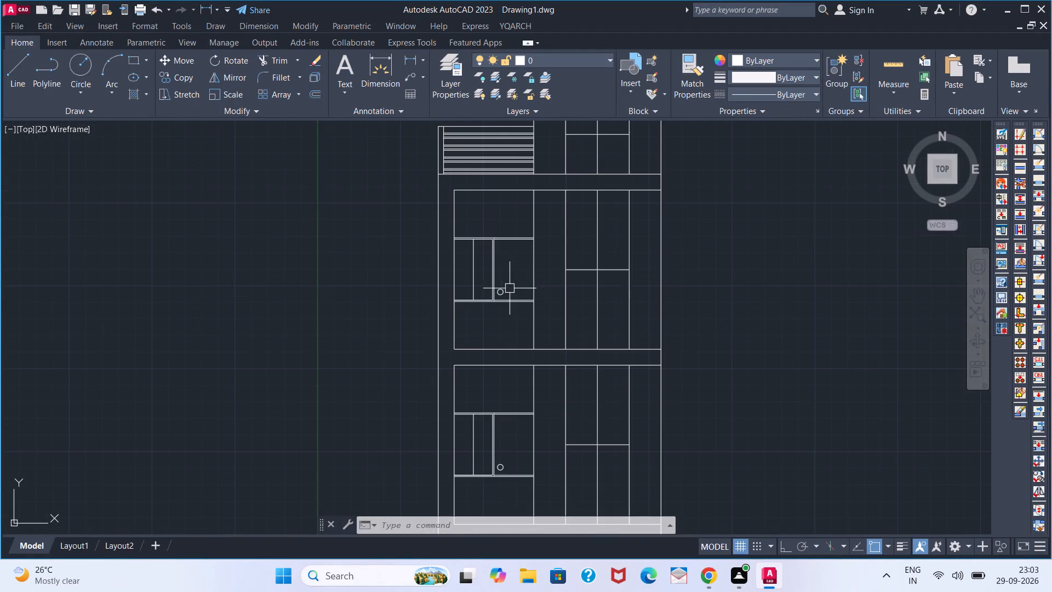
pyautogui.write('L')
pyautogui.press('space')
pyautogui.click(873, 544)
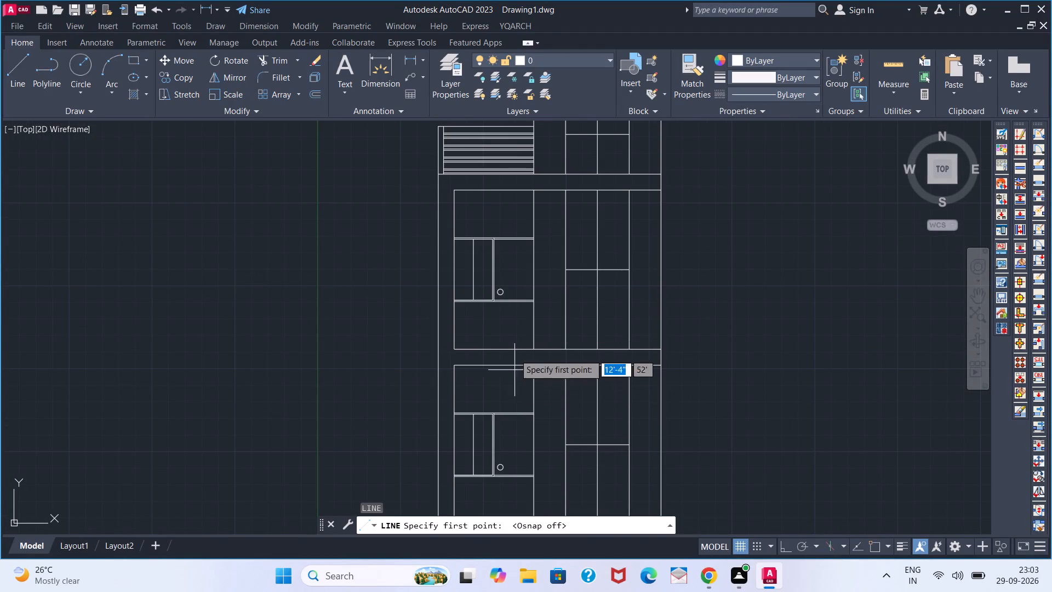
pyautogui.click(512, 329)
pyautogui.click(504, 337)
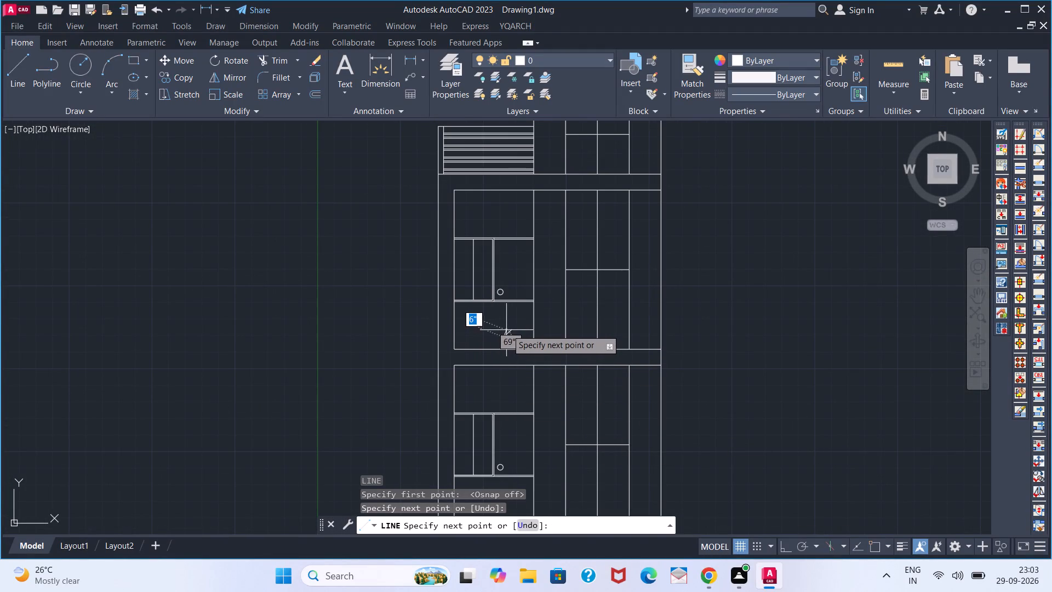
pyautogui.press('space')
pyautogui.press('space')
pyautogui.click(510, 325)
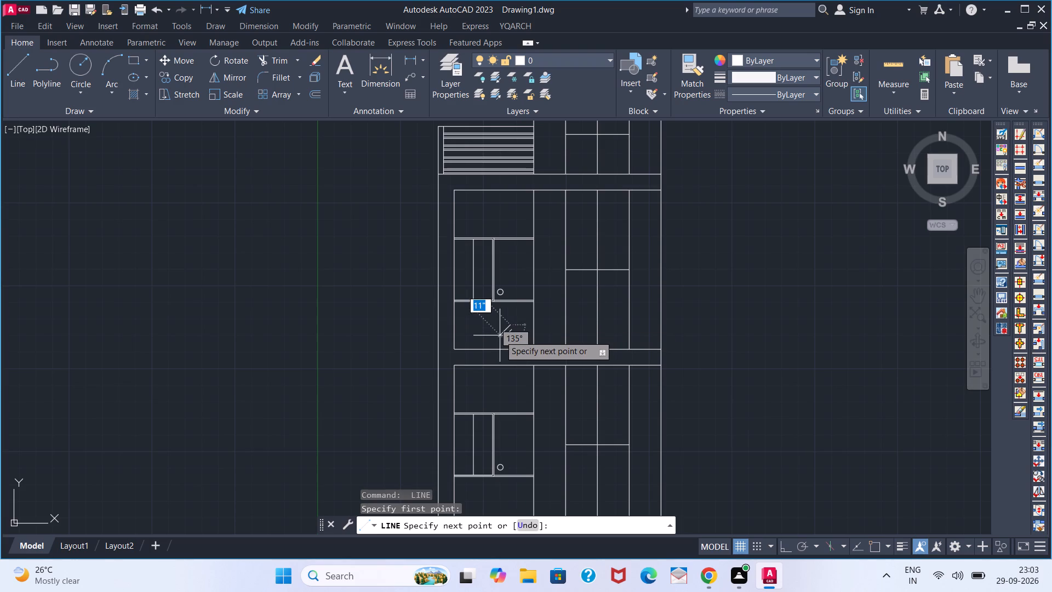
pyautogui.click(500, 335)
pyautogui.press('space')
pyautogui.press('space')
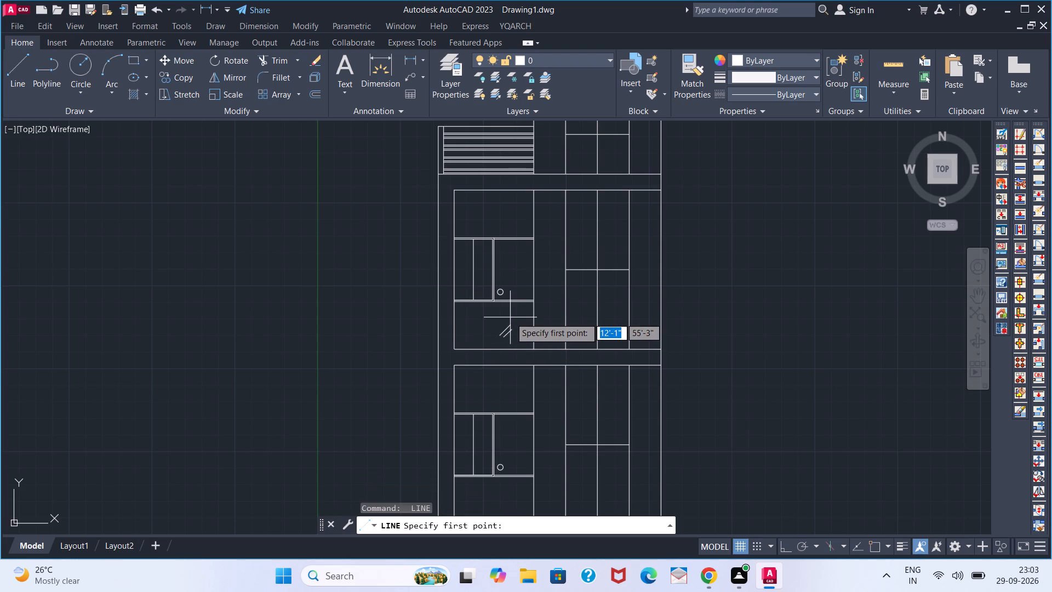
pyautogui.click(510, 315)
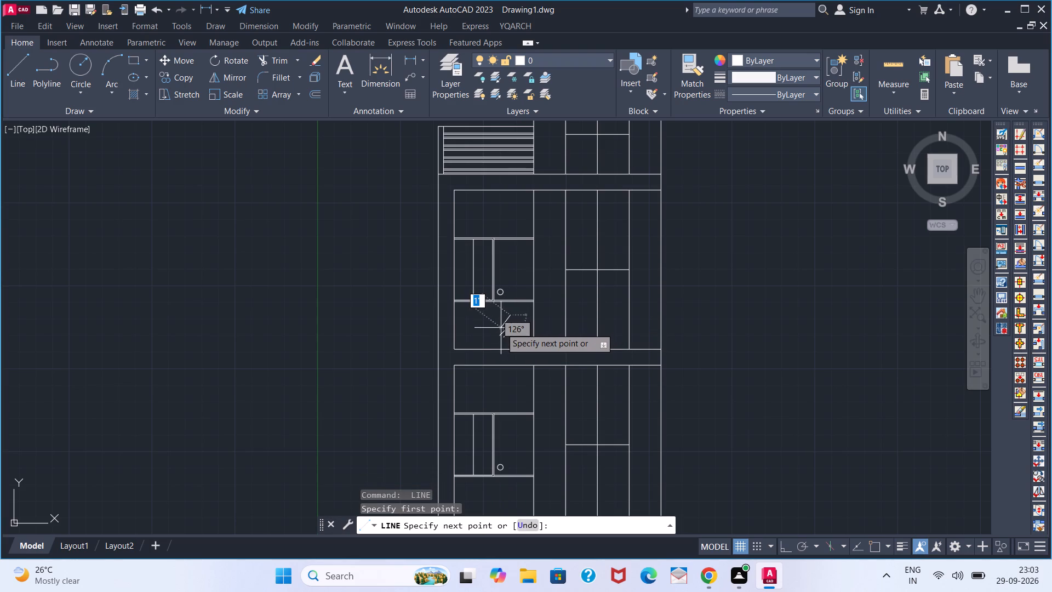
pyautogui.click(501, 328)
pyautogui.press('space')
pyautogui.press('space')
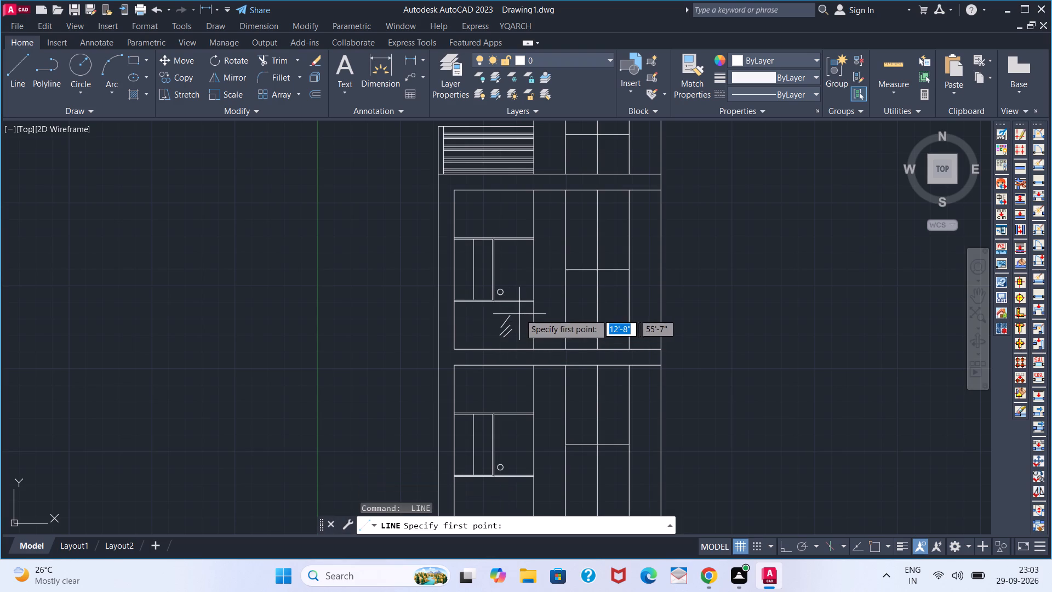
pyautogui.press('space')
pyautogui.press('Escape')
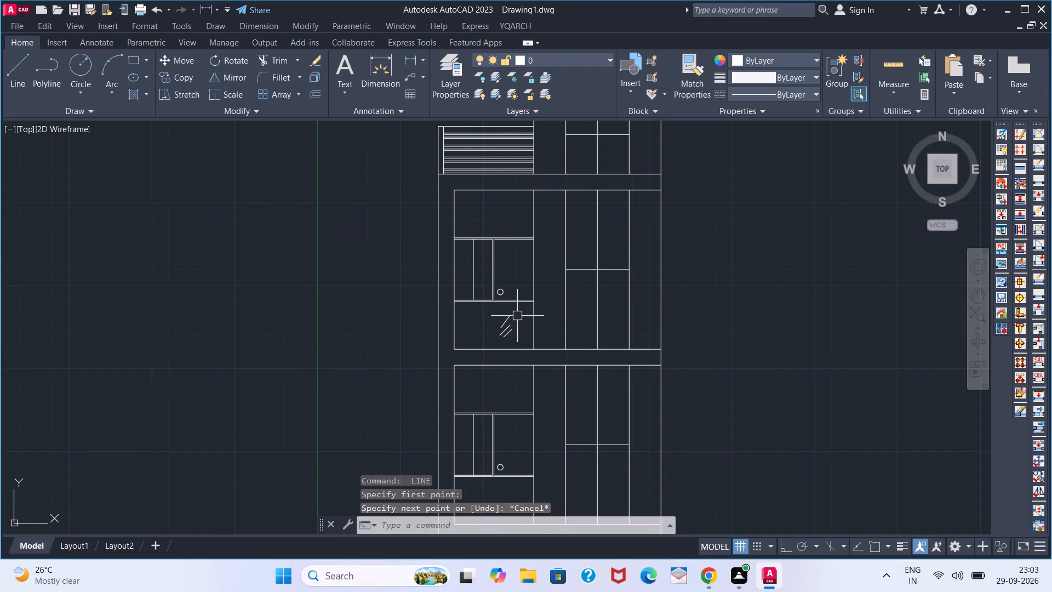
# Group the three diagonal glass lines into one object.
pyautogui.scroll(1, 517, 313)
pyautogui.click(517, 313)
pyautogui.click(489, 351)
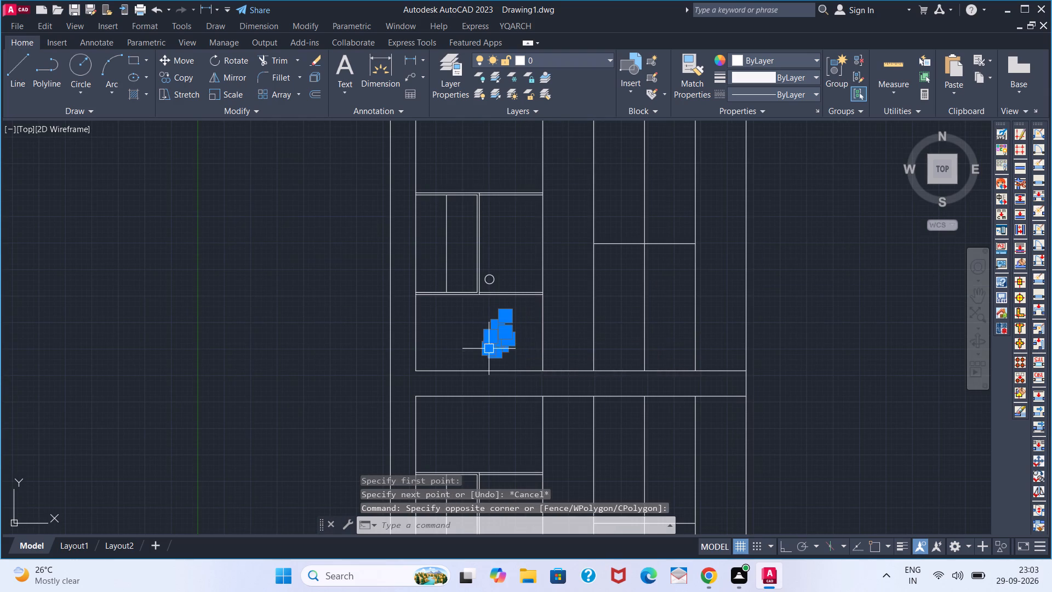
pyautogui.write('G')
pyautogui.press('space')
# Copy the grouped glass lines into the second-floor window's two narrow panes and the left end of the panel below it.
pyautogui.click(507, 342)
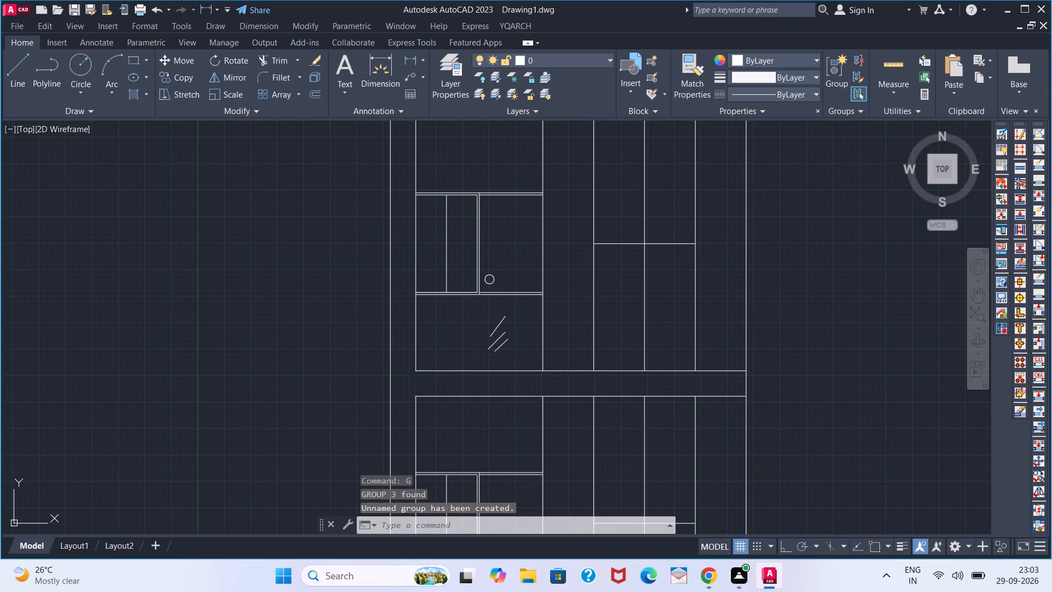
pyautogui.press('c')
pyautogui.press('o')
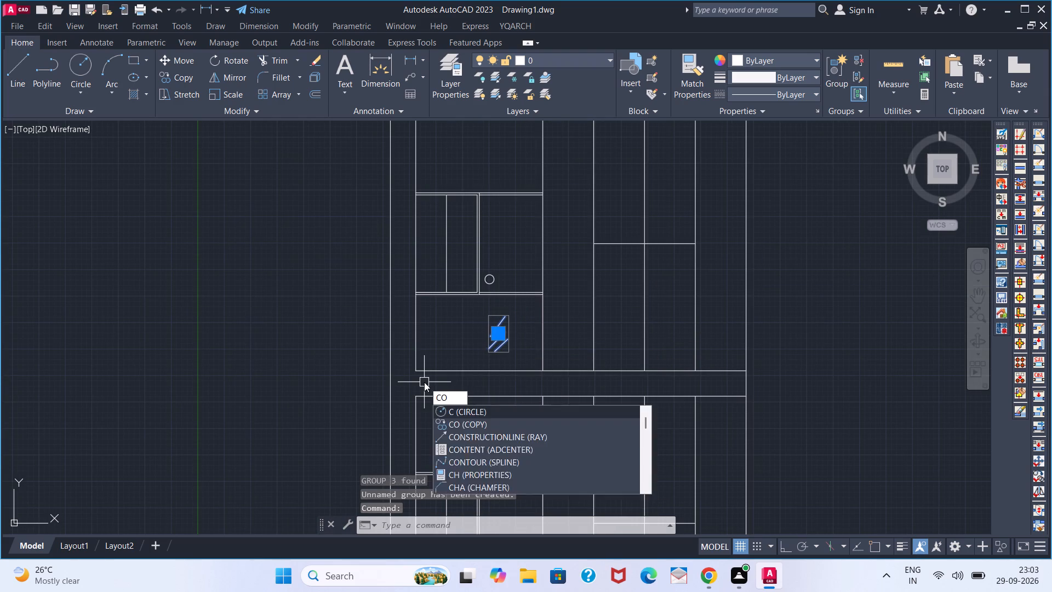
pyautogui.press('space')
pyautogui.click(472, 341)
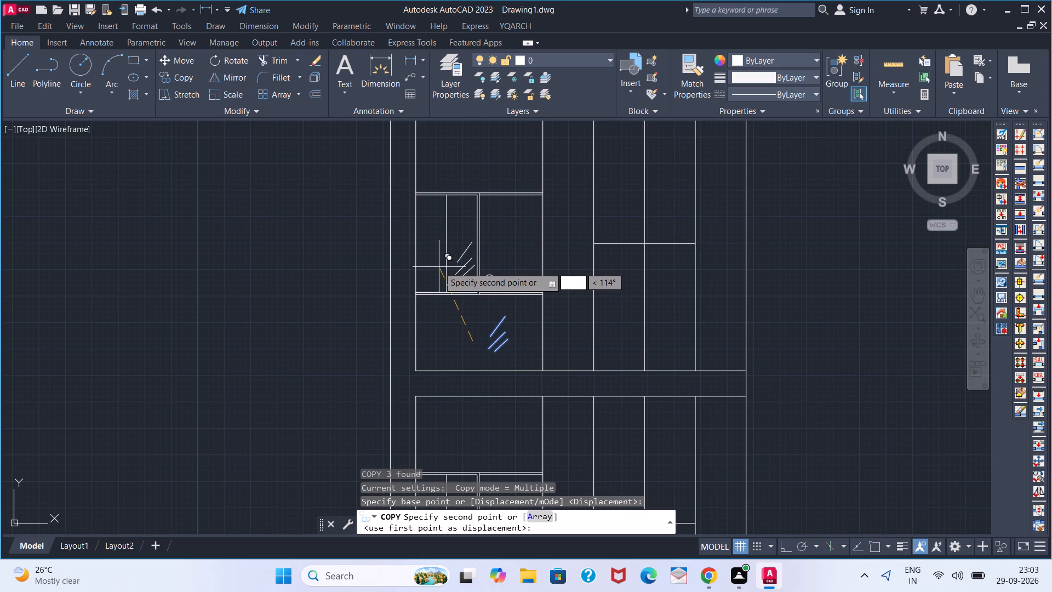
pyautogui.click(436, 266)
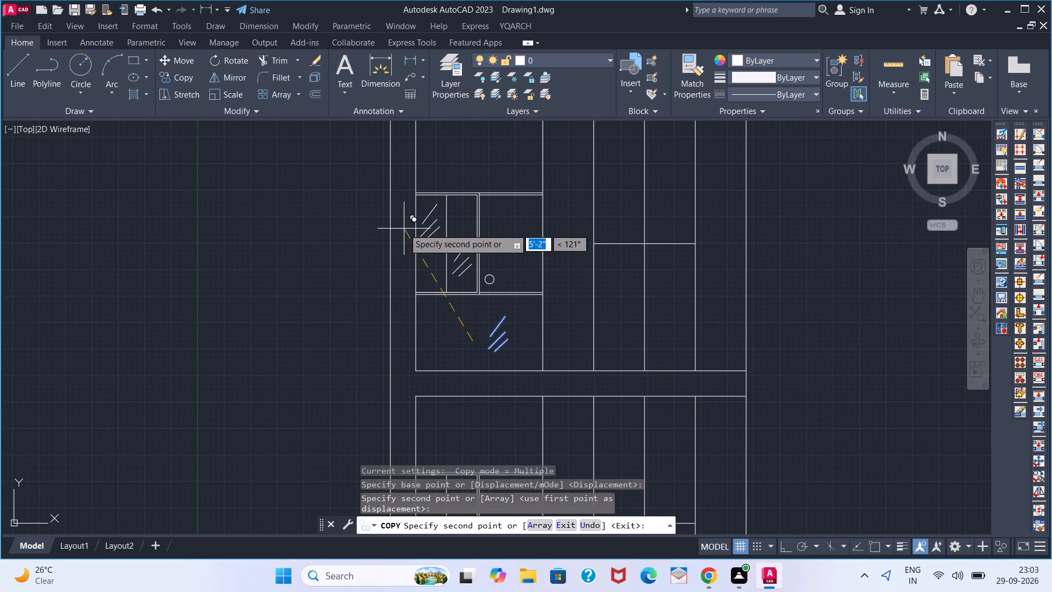
pyautogui.click(404, 229)
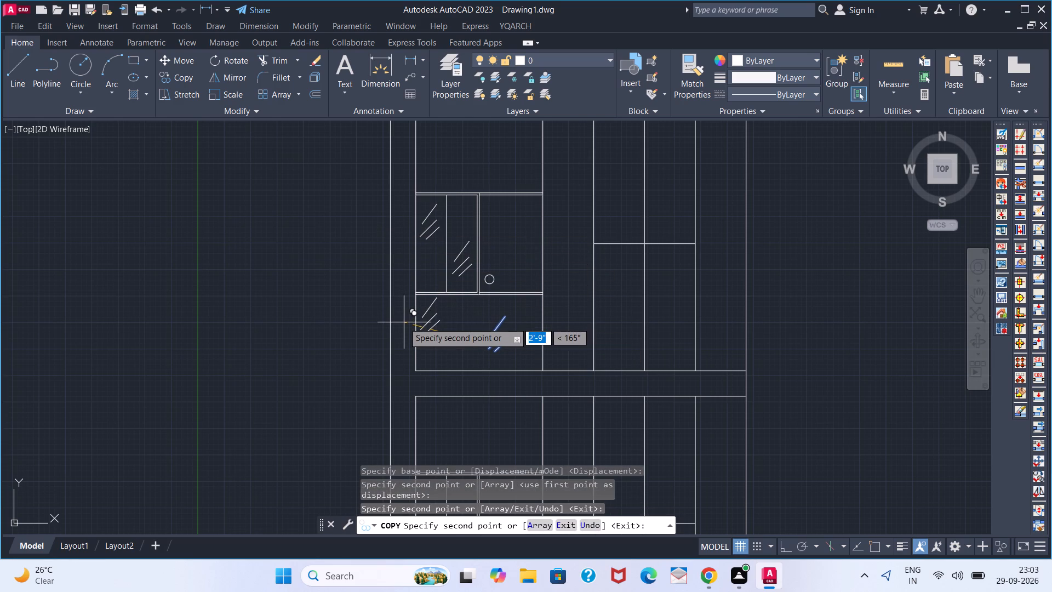
pyautogui.click(404, 324)
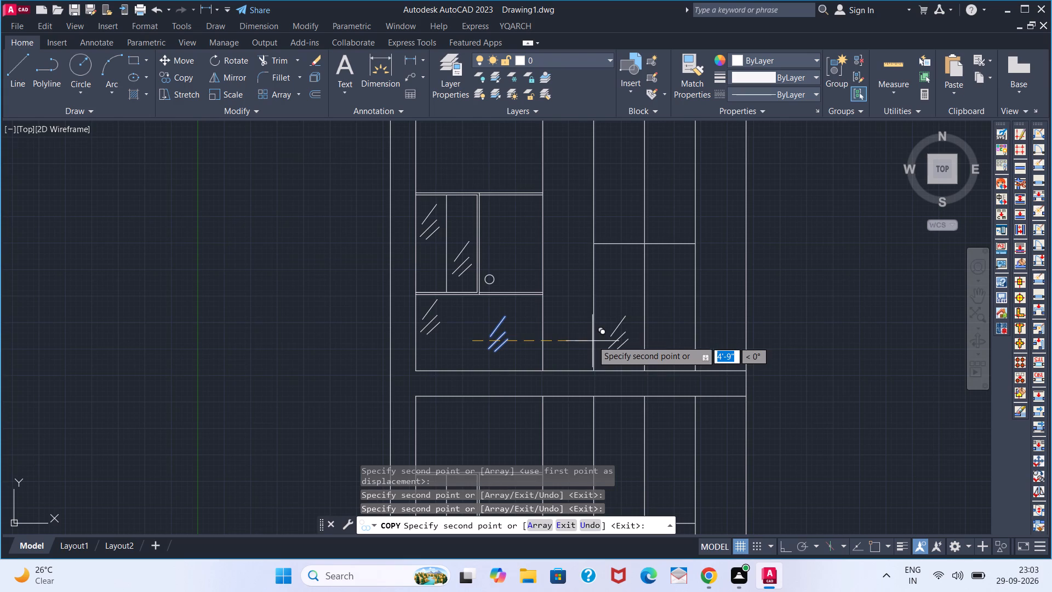
# Place copies of the glass lines in the four panes of the second-floor tall window.
pyautogui.click(593, 314)
pyautogui.click(644, 212)
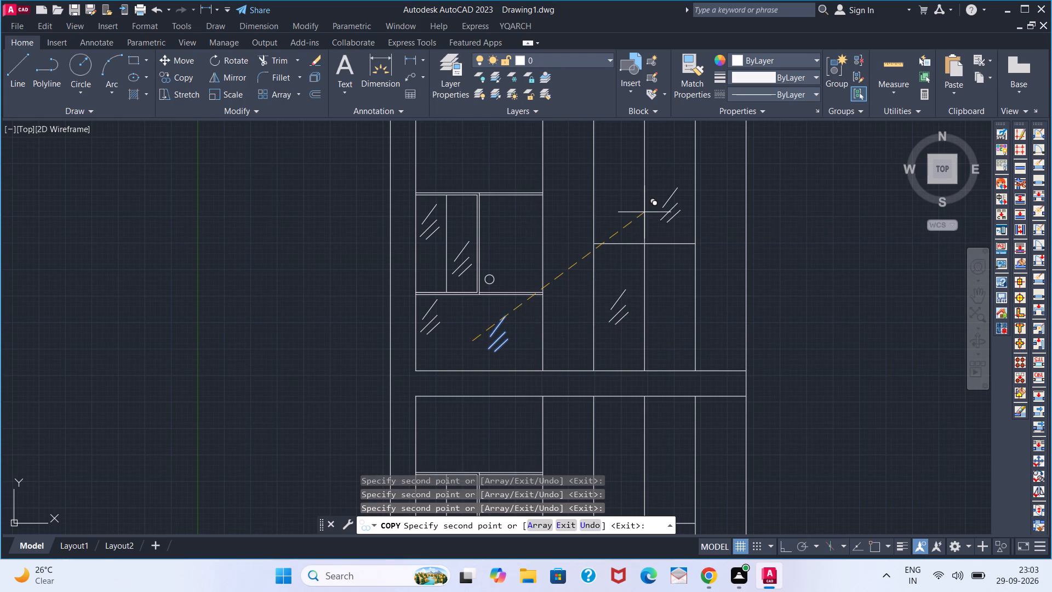
pyautogui.click(594, 153)
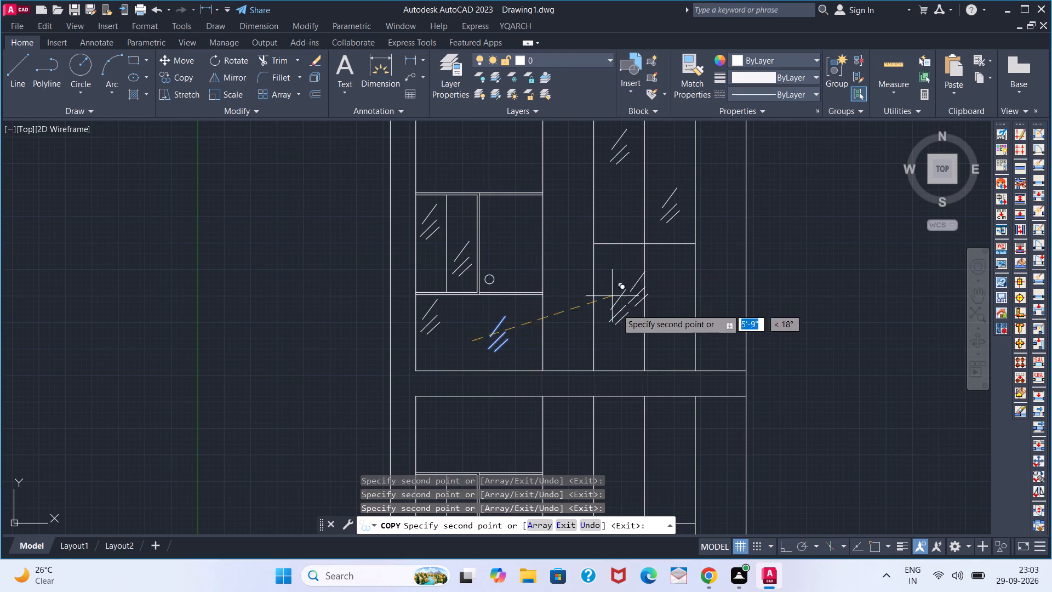
pyautogui.click(645, 329)
# Place copies of the glass lines in the four panes of the first-floor tall window.
pyautogui.moveTo(642, 310); pyautogui.dragTo(610, 118, button='middle')
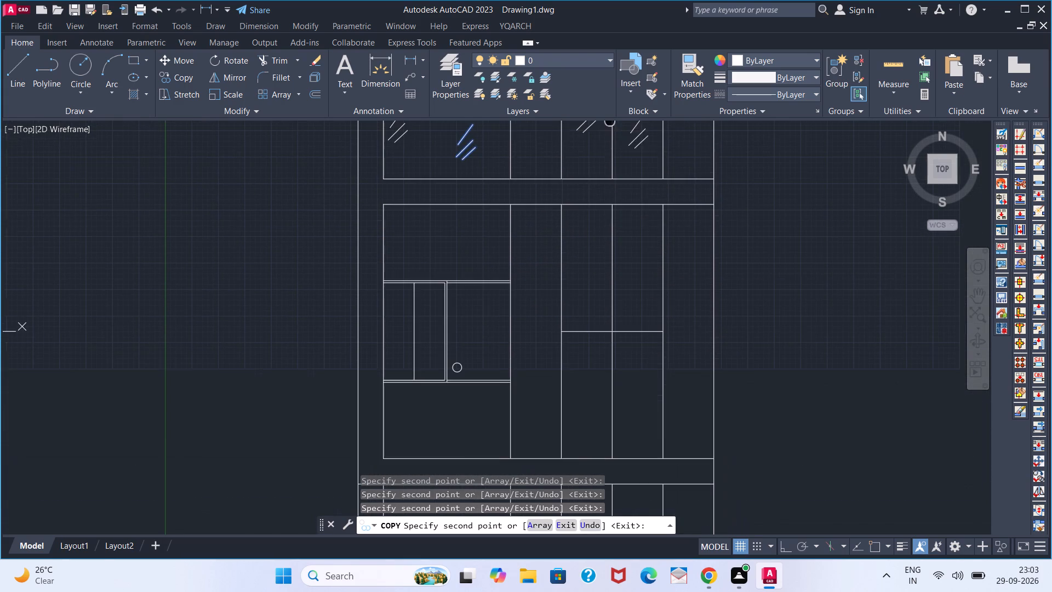
pyautogui.click(553, 240)
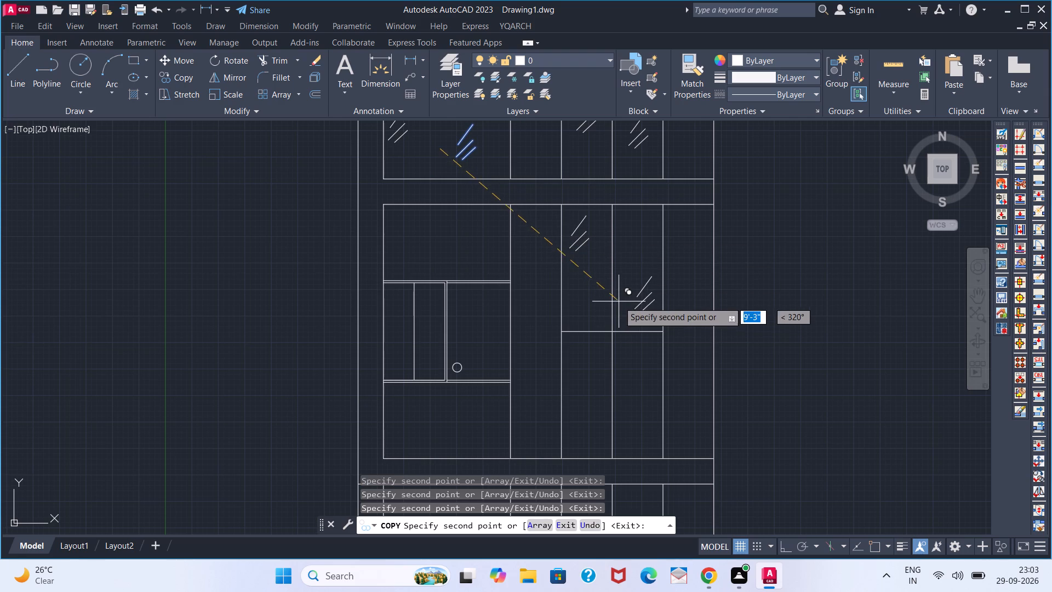
pyautogui.click(619, 301)
pyautogui.click(569, 366)
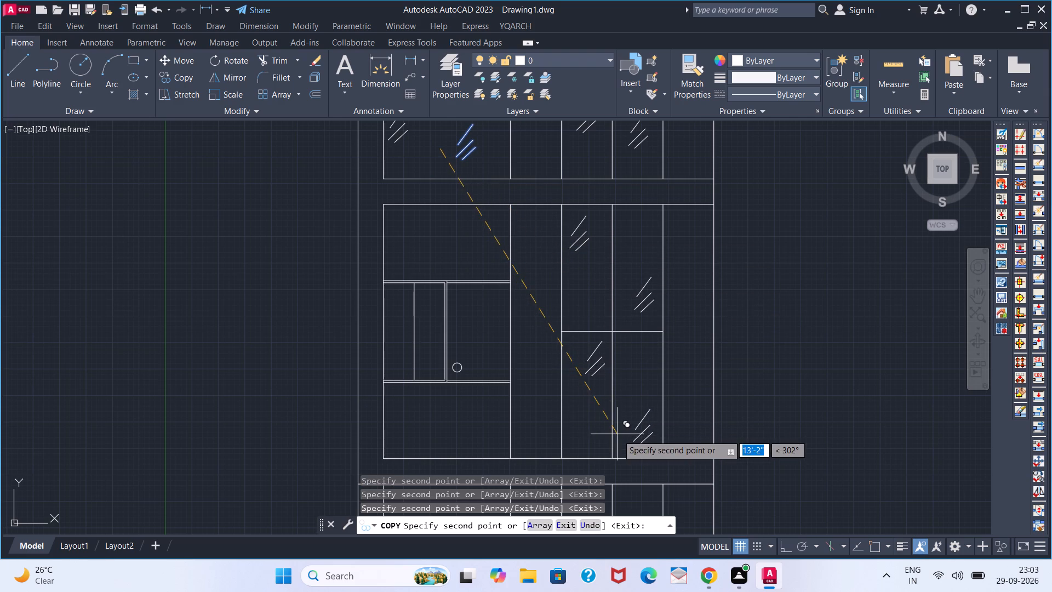
pyautogui.click(618, 435)
# Place copies of the glass lines in the four panes of the top-floor window beside the parapet railing.
pyautogui.scroll(-3, 601, 323)
pyautogui.moveTo(574, 351); pyautogui.dragTo(571, 369, button='middle')
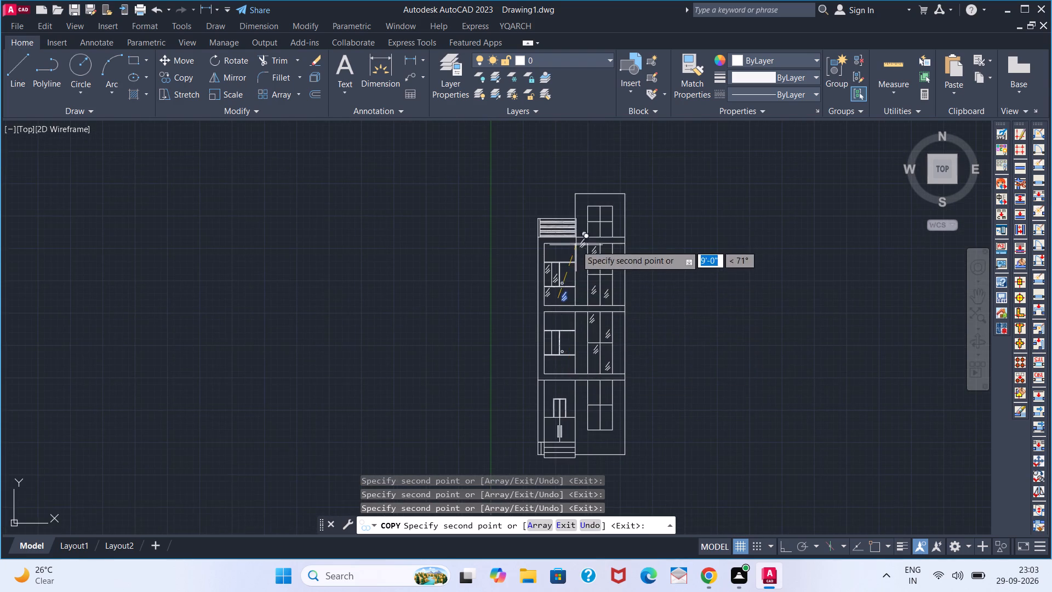
pyautogui.scroll(2, 581, 234)
pyautogui.click(598, 223)
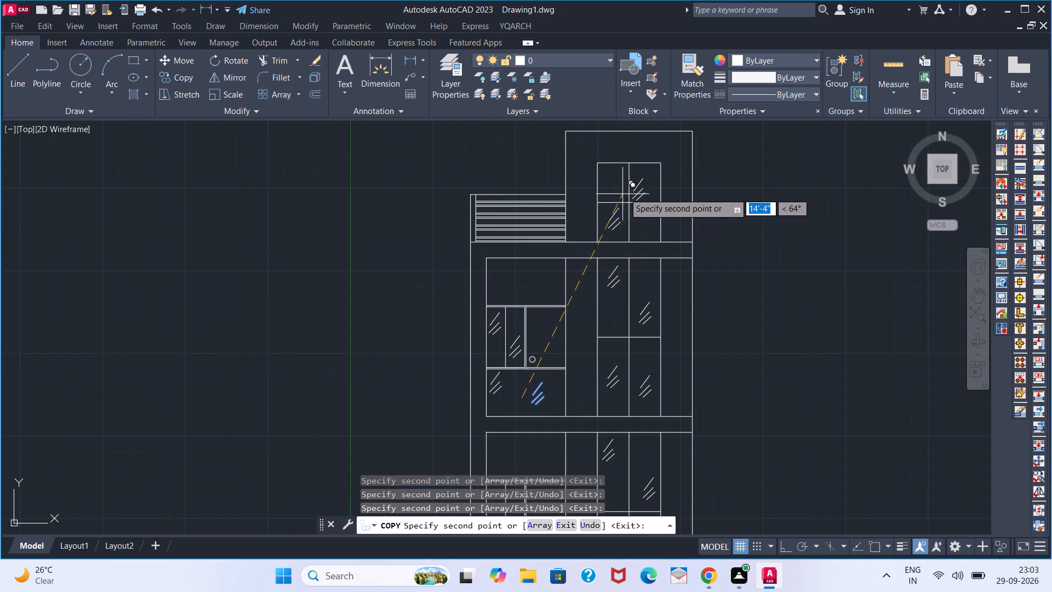
pyautogui.click(627, 190)
pyautogui.click(596, 179)
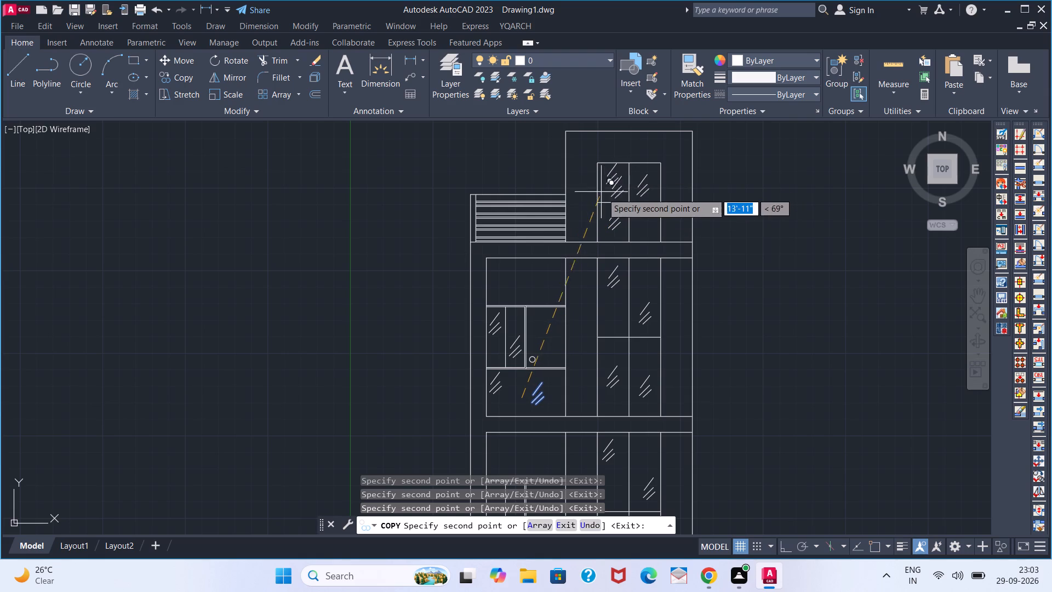
pyautogui.click(633, 225)
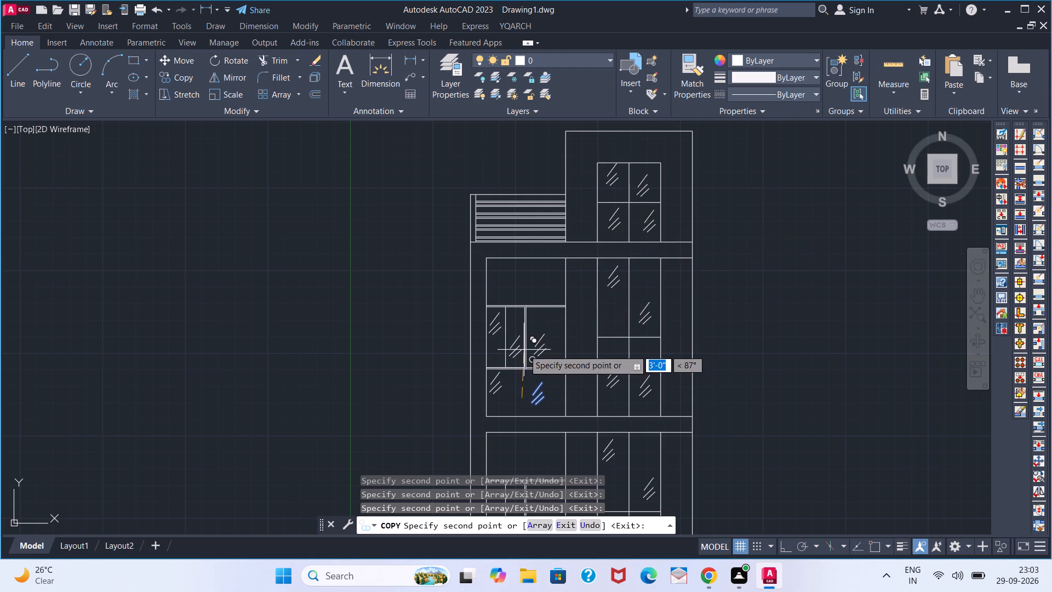
# Place two glass-line copies in the panel below the first-floor window and one in each of its two narrow panes.
pyautogui.moveTo(524, 325); pyautogui.dragTo(549, 221, button='middle')
pyautogui.moveTo(547, 311); pyautogui.dragTo(557, 262, button='middle')
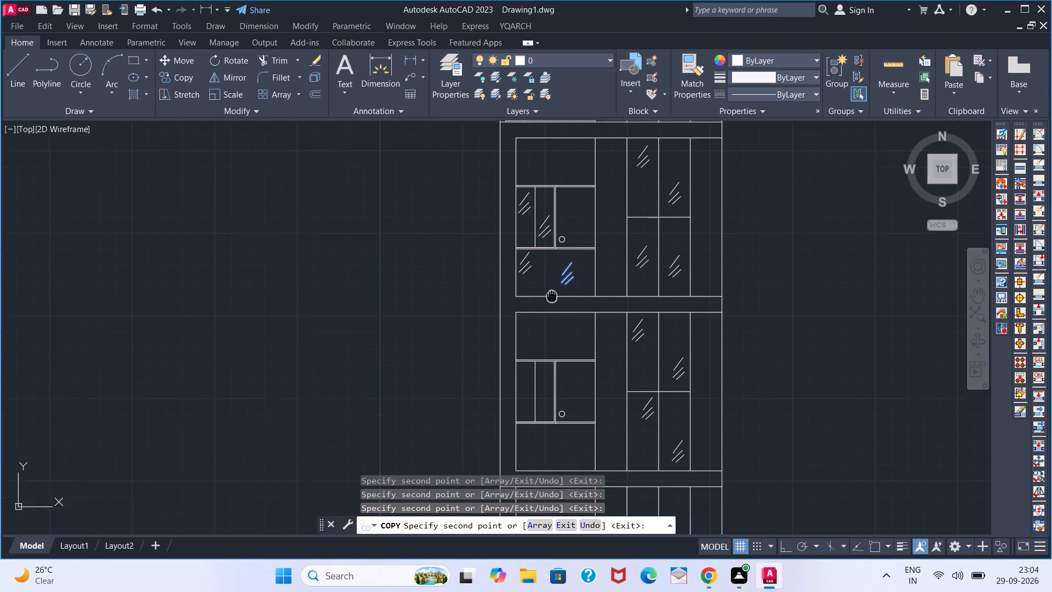
pyautogui.moveTo(557, 262); pyautogui.dragTo(574, 213, button='middle')
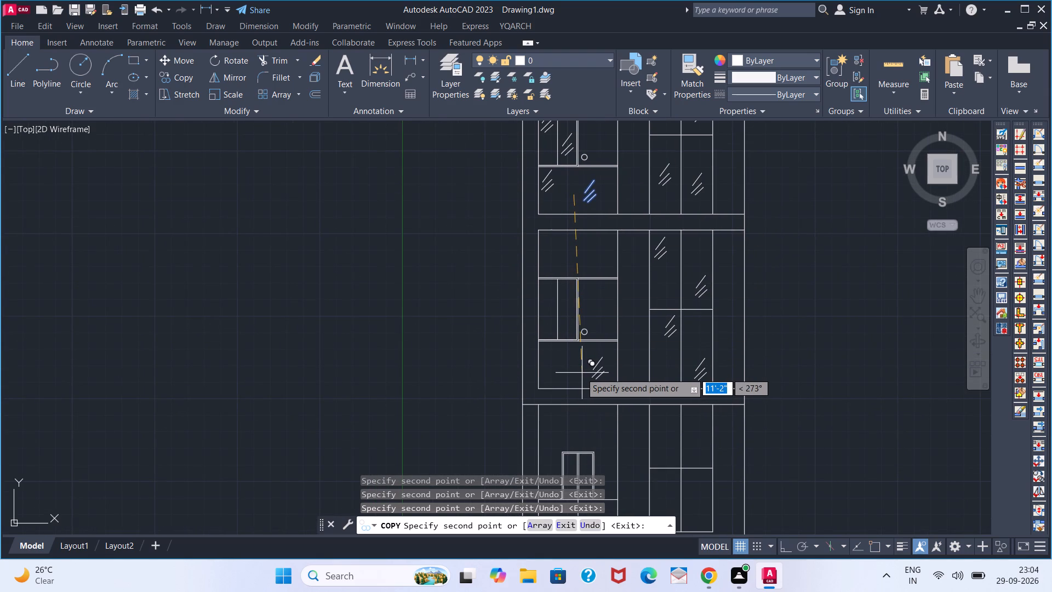
pyautogui.click(575, 374)
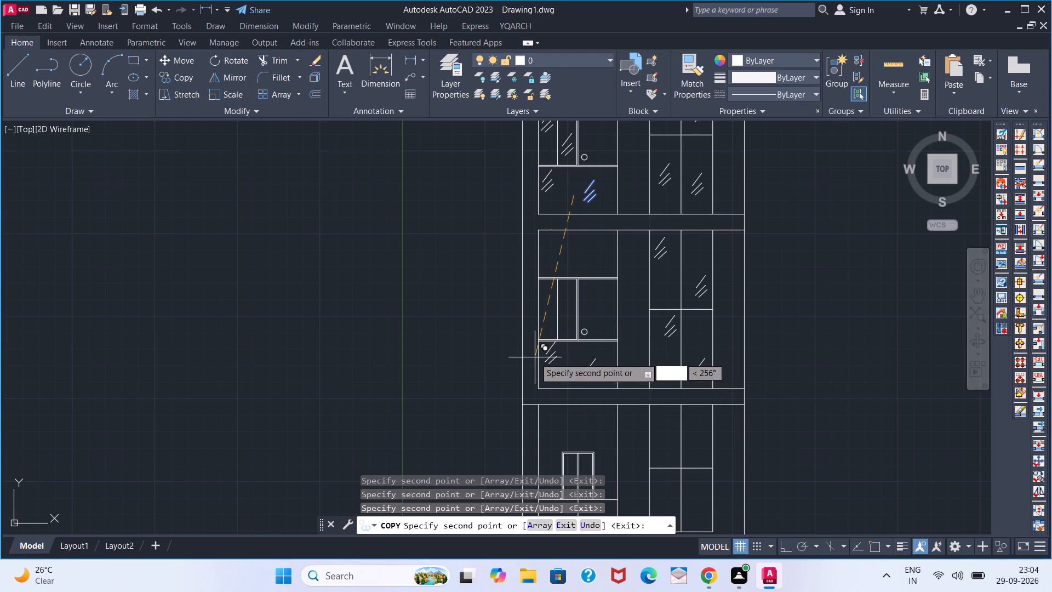
pyautogui.click(534, 361)
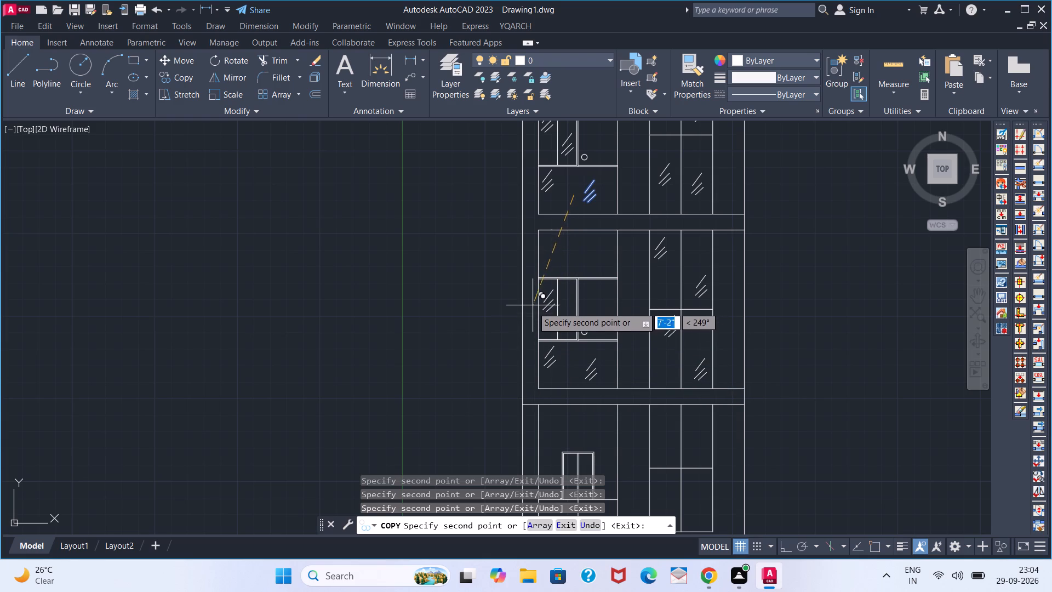
pyautogui.click(531, 324)
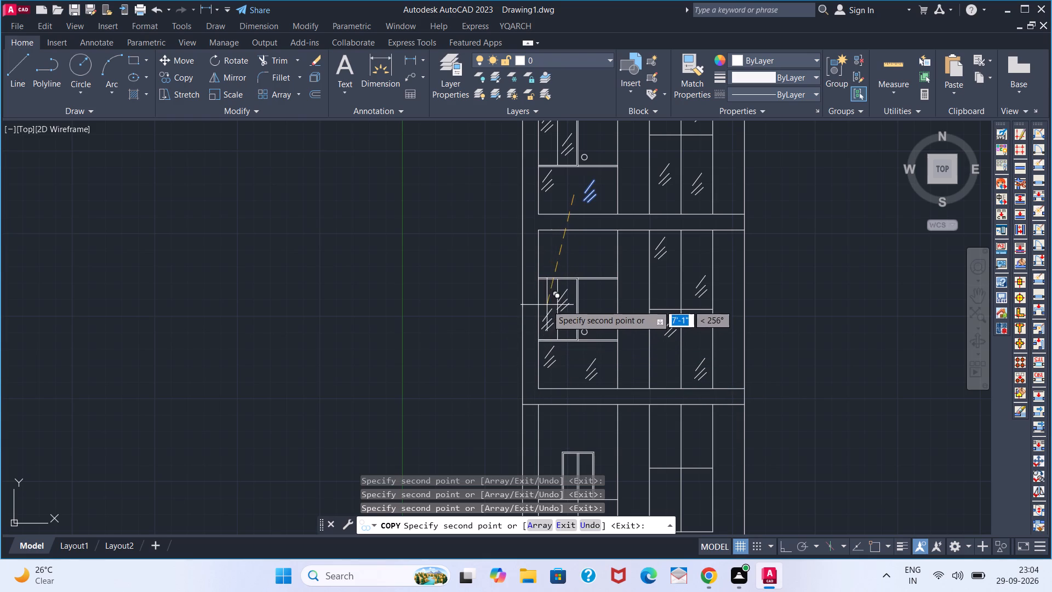
pyautogui.click(548, 300)
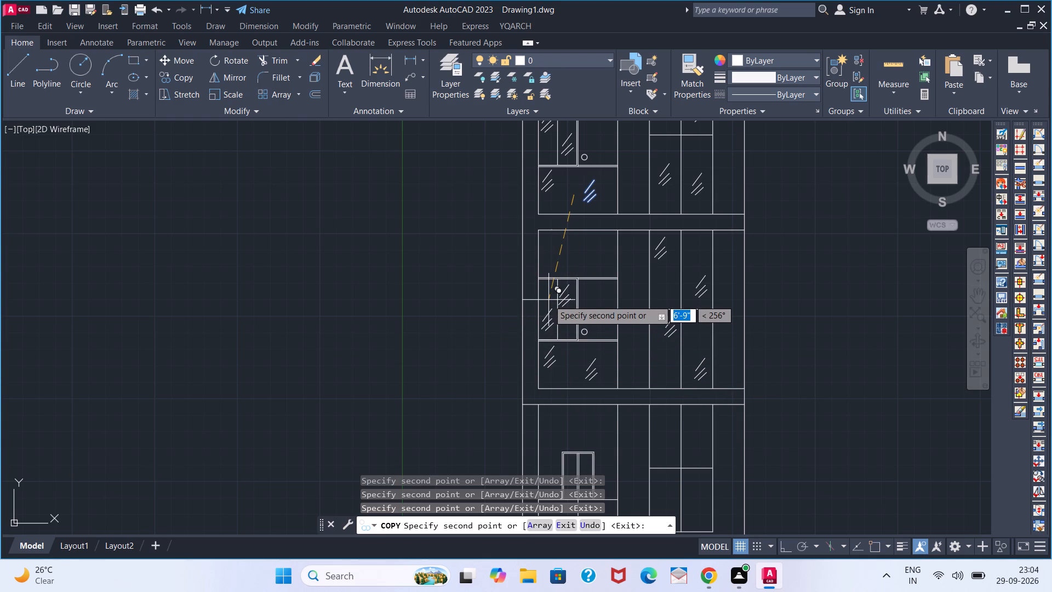
# Place copies of the glass lines in the four panes of the ground-floor window beside the entrance, and end the copying.
pyautogui.moveTo(615, 419); pyautogui.dragTo(586, 276, button='middle')
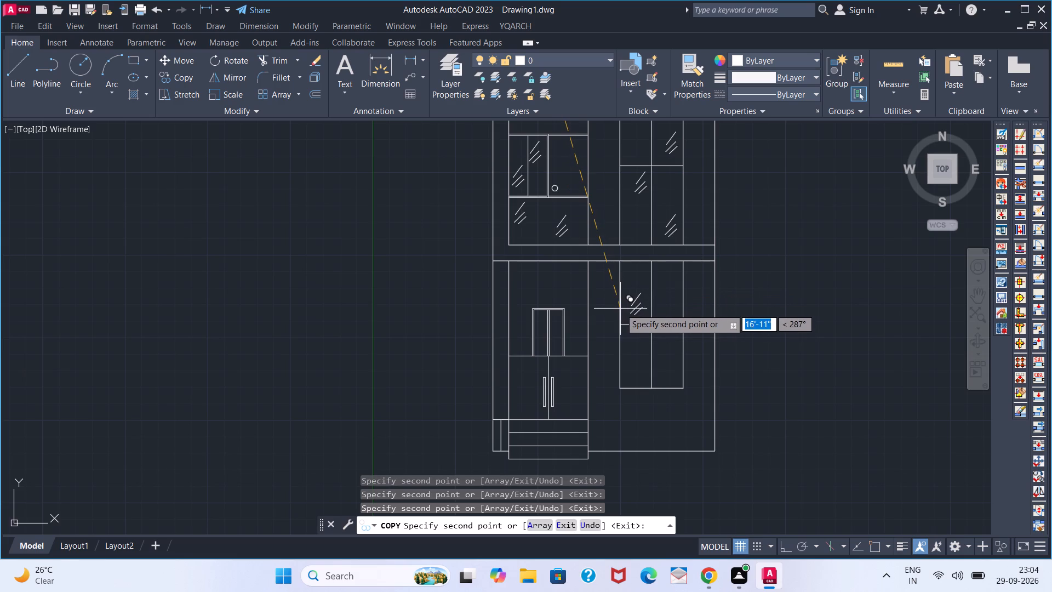
pyautogui.click(620, 309)
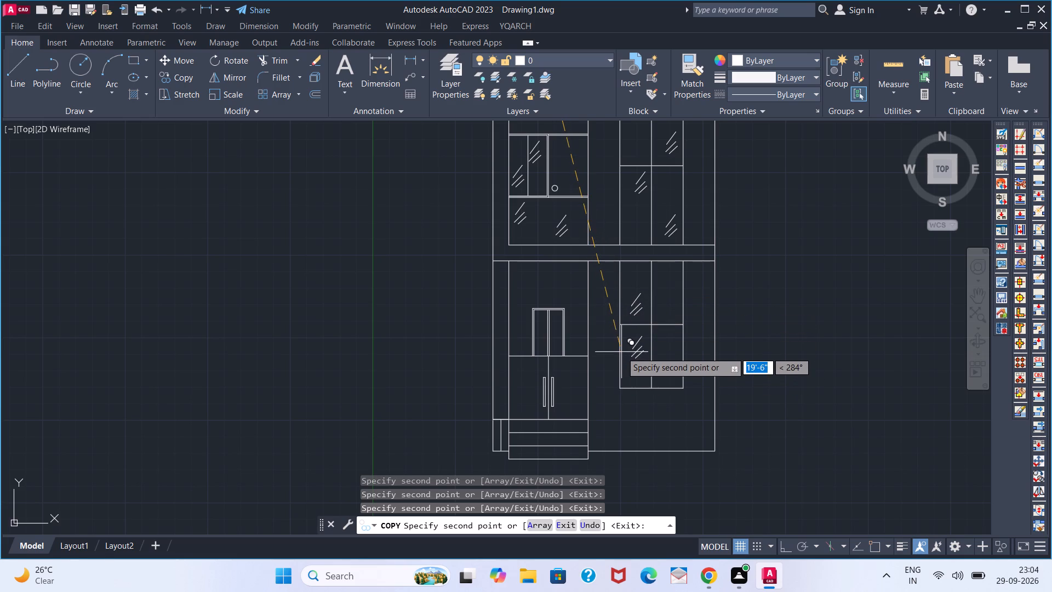
pyautogui.click(619, 370)
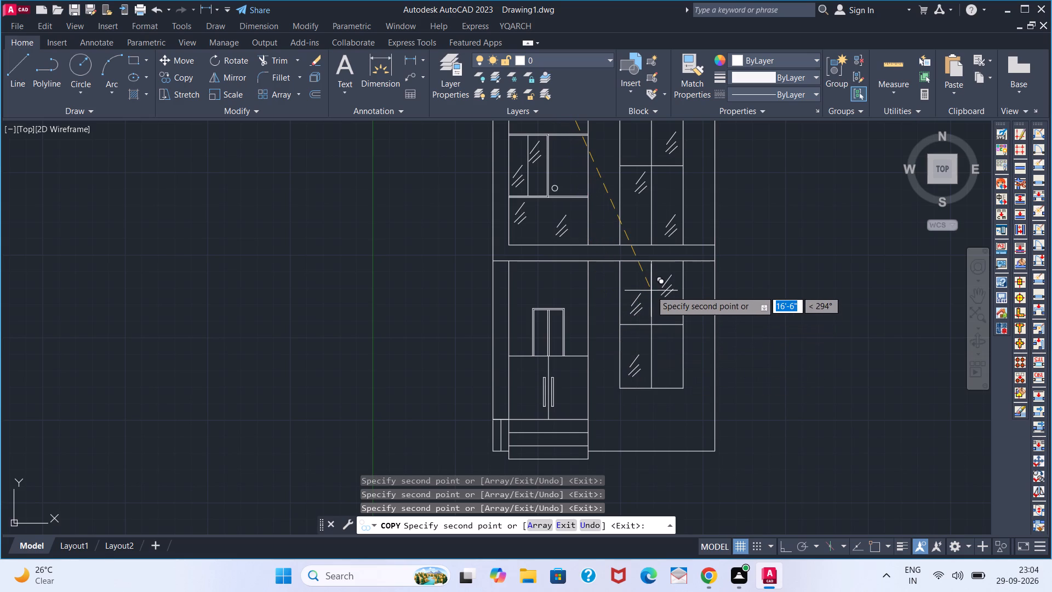
pyautogui.click(652, 288)
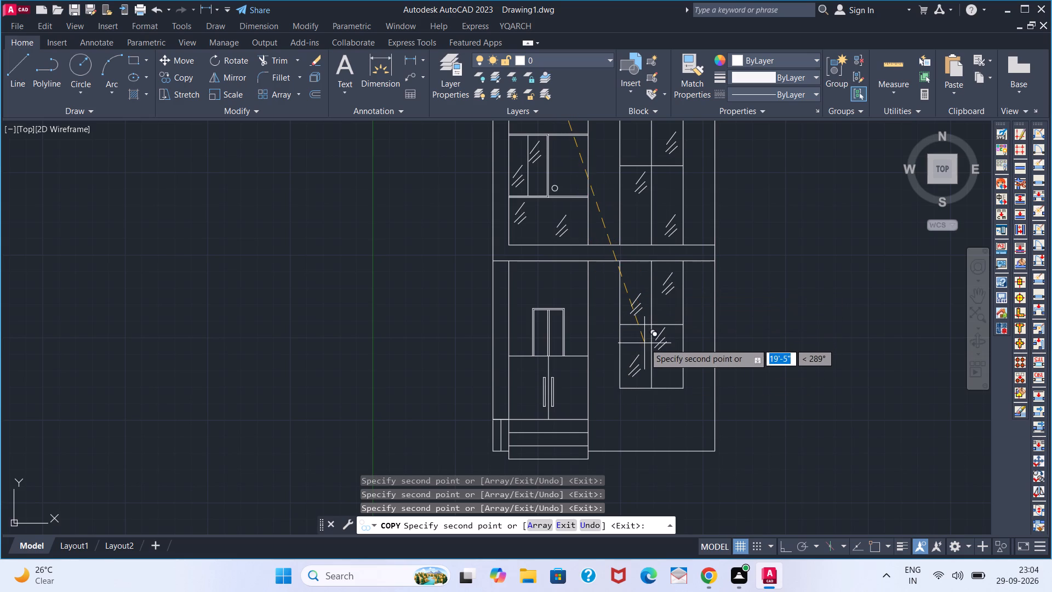
pyautogui.click(644, 343)
pyautogui.press('space')
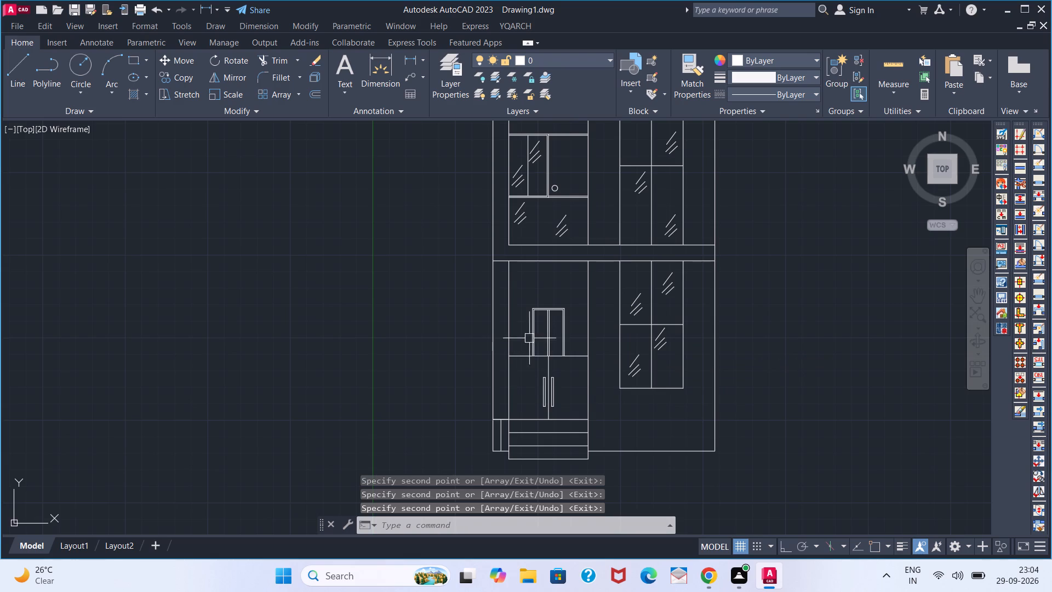
# Examine the whole front elevation from the entrance steps up to the parapet railing, checking the windows and glazed panels.
pyautogui.scroll(-2, 565, 335)
pyautogui.moveTo(558, 333); pyautogui.dragTo(544, 343, button='middle')
pyautogui.middleClick(498, 385)
pyautogui.middleClick(497, 389)
pyautogui.moveTo(502, 304); pyautogui.dragTo(430, 367, button='middle')
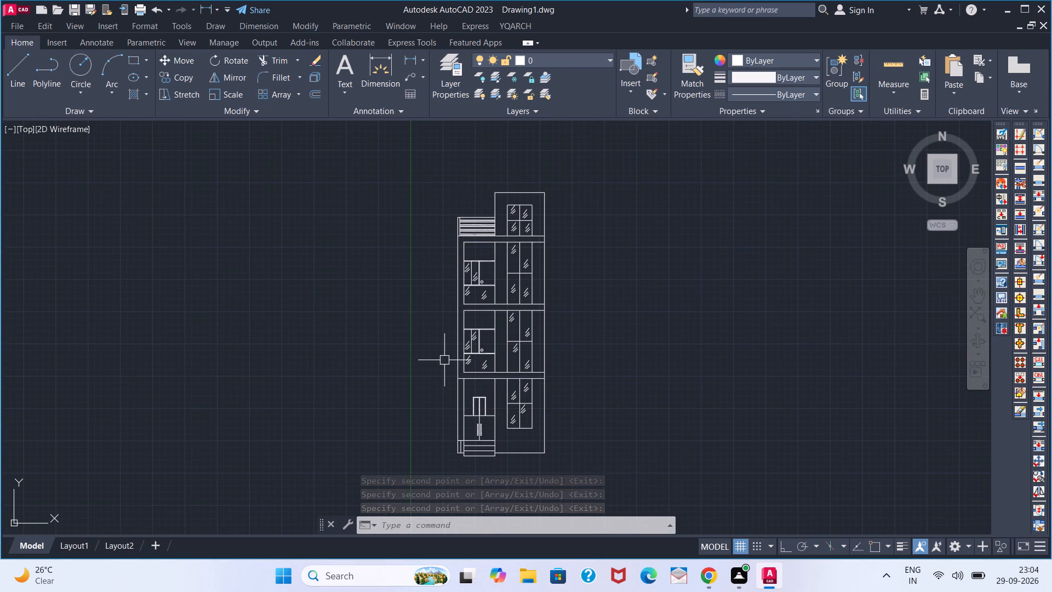
pyautogui.scroll(1, 469, 333)
pyautogui.moveTo(515, 335); pyautogui.dragTo(507, 377, button='middle')
pyautogui.scroll(-1, 506, 343)
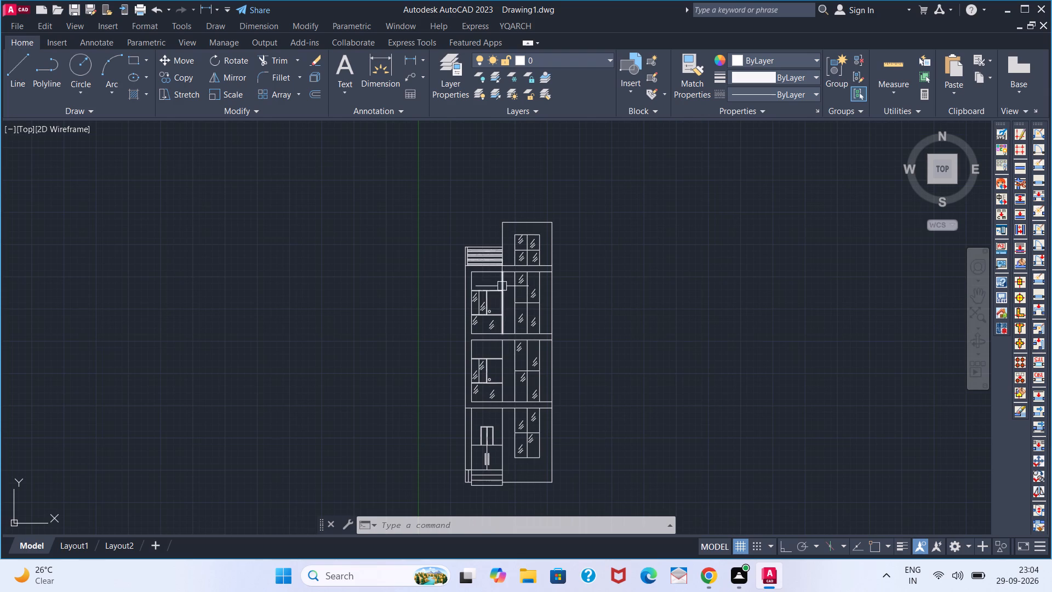
pyautogui.scroll(1, 493, 284)
pyautogui.scroll(-1, 488, 308)
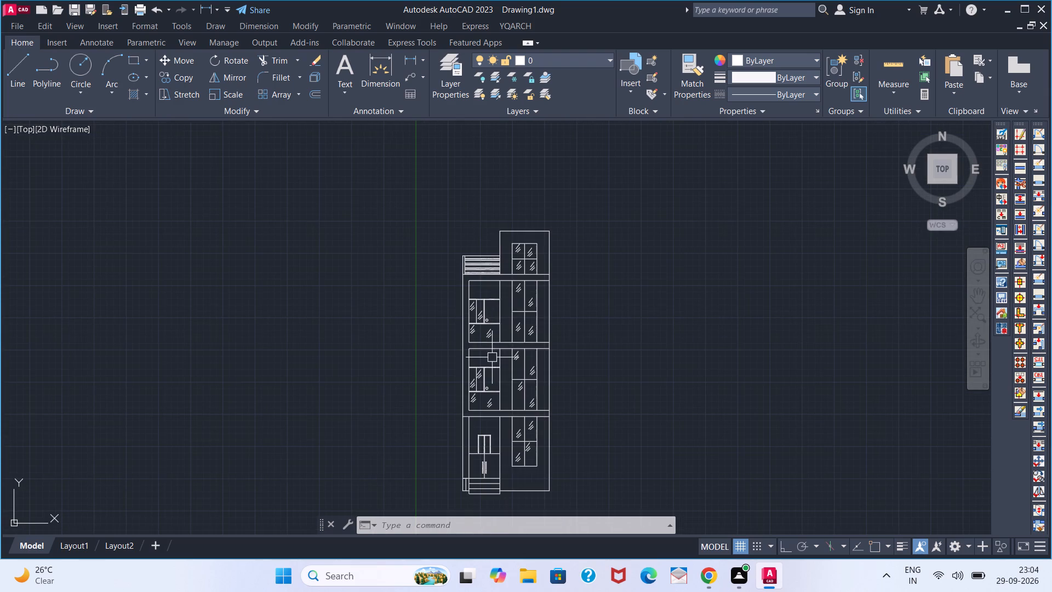
pyautogui.moveTo(478, 350); pyautogui.dragTo(428, 306, button='middle')
pyautogui.scroll(2, 436, 414)
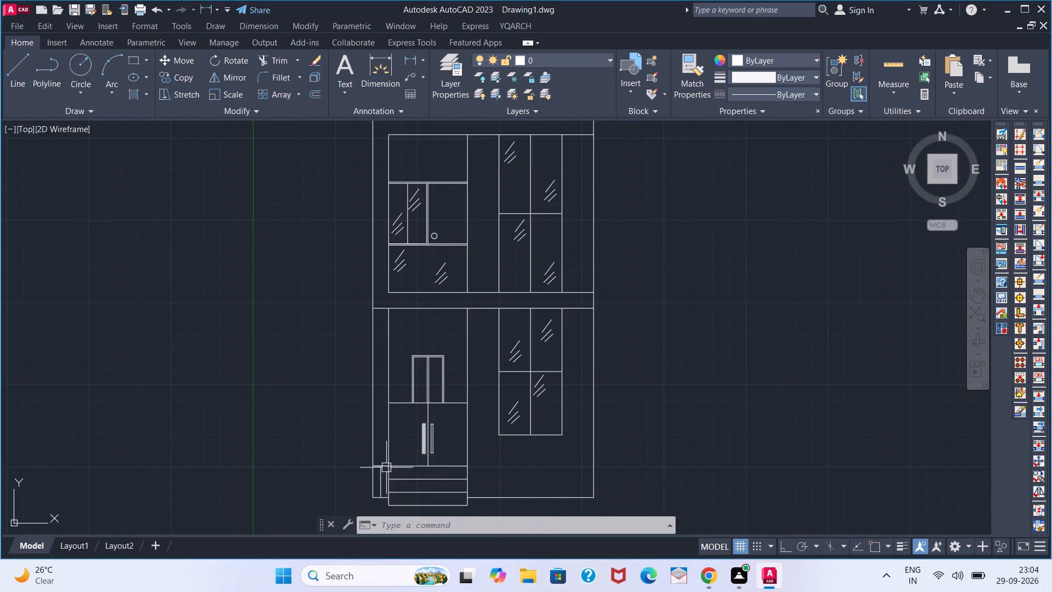
pyautogui.scroll(-1, 381, 392)
pyautogui.moveTo(382, 369); pyautogui.dragTo(373, 487, button='middle')
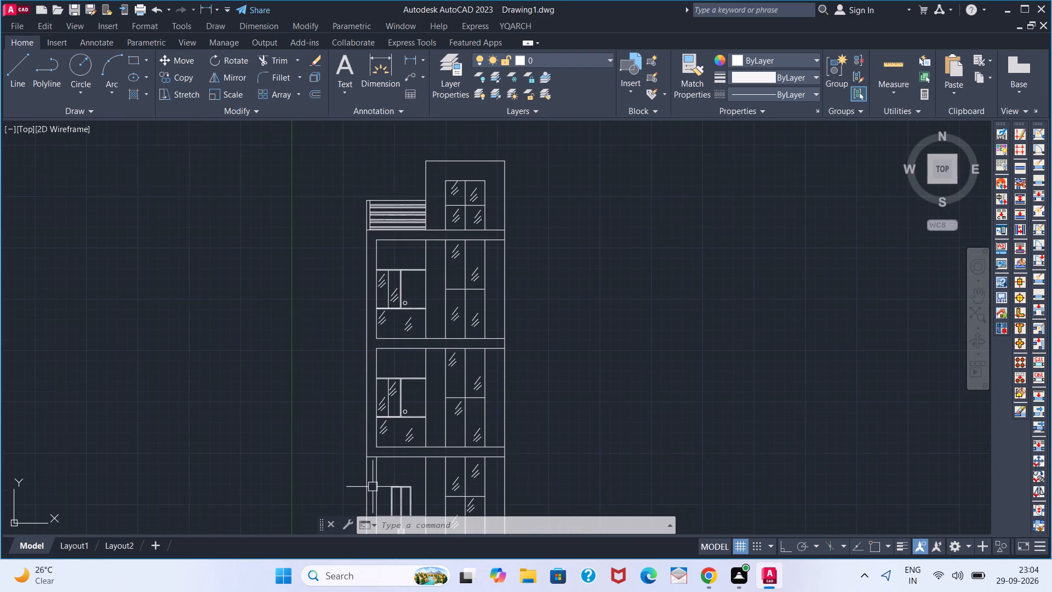
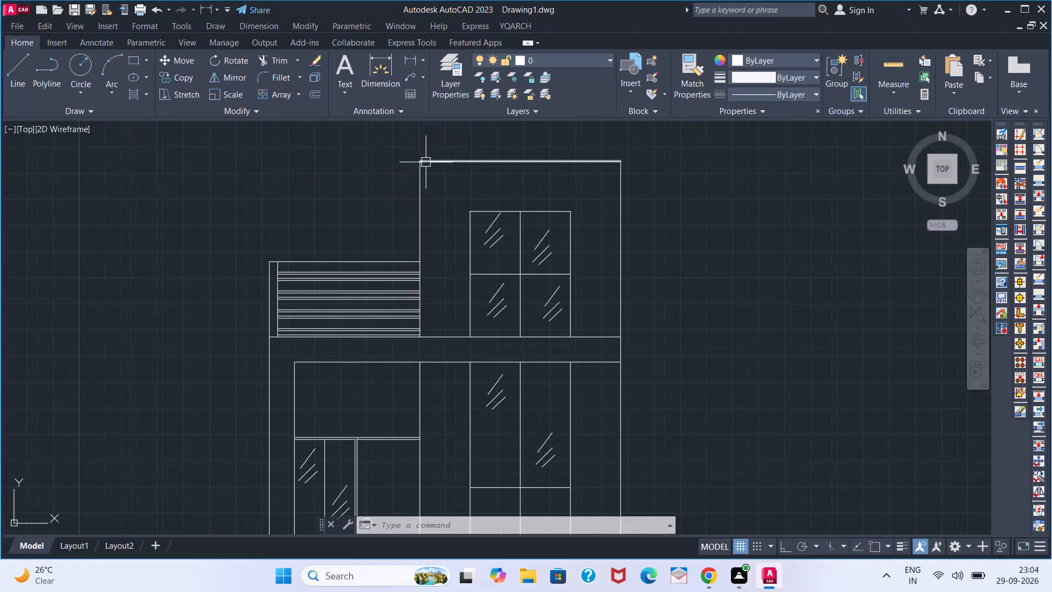
# Turn on object snap and try starting a line from the top-left corner of the tall block's roof outline.
pyautogui.write('LO')
pyautogui.press('Escape')
pyautogui.press('l')
pyautogui.press('Return')
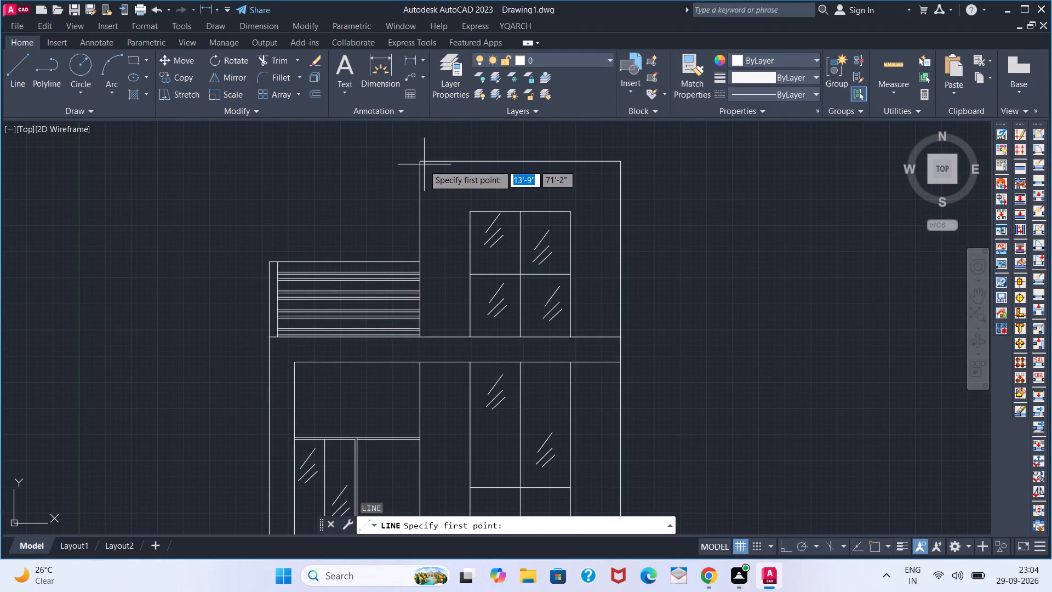
pyautogui.click(873, 545)
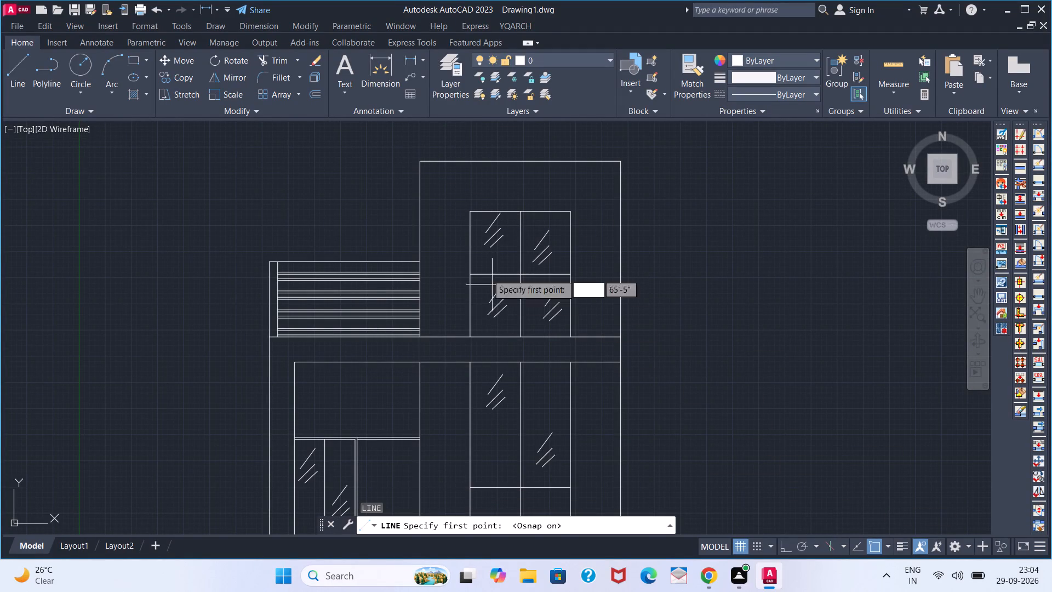
pyautogui.click(421, 161)
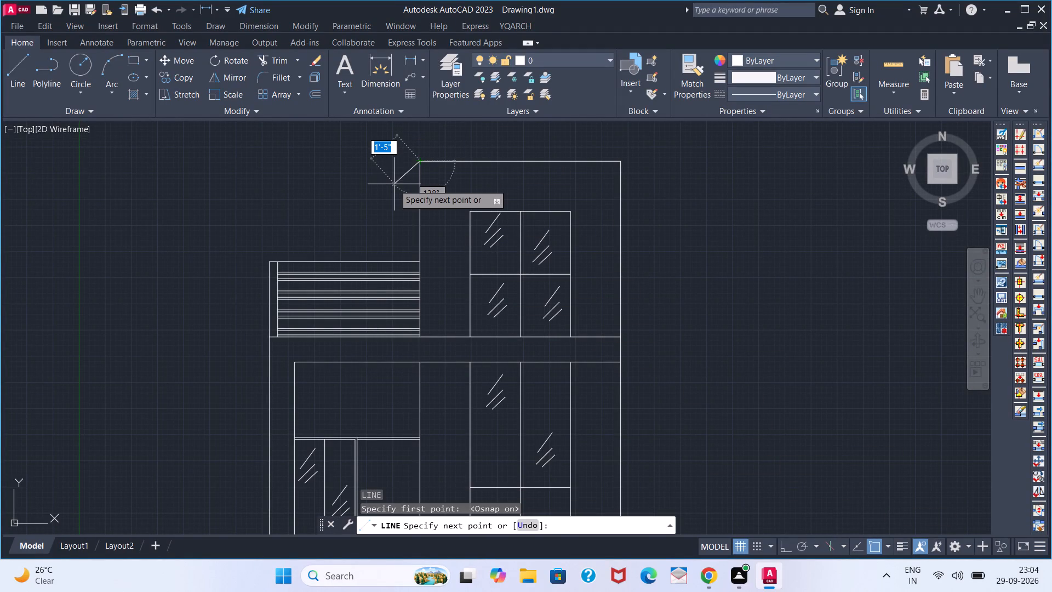
pyautogui.press('Escape')
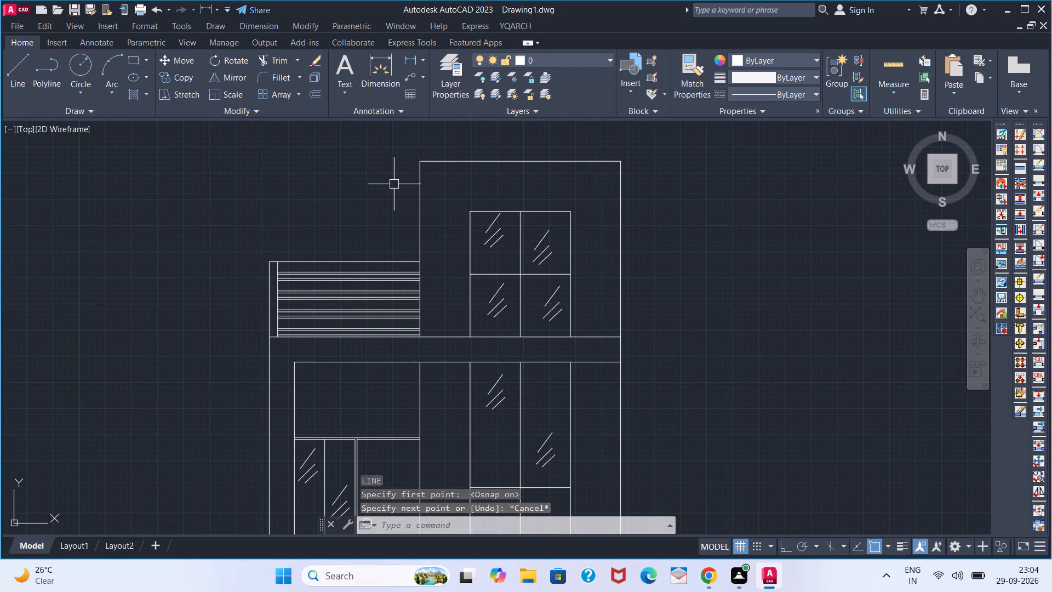
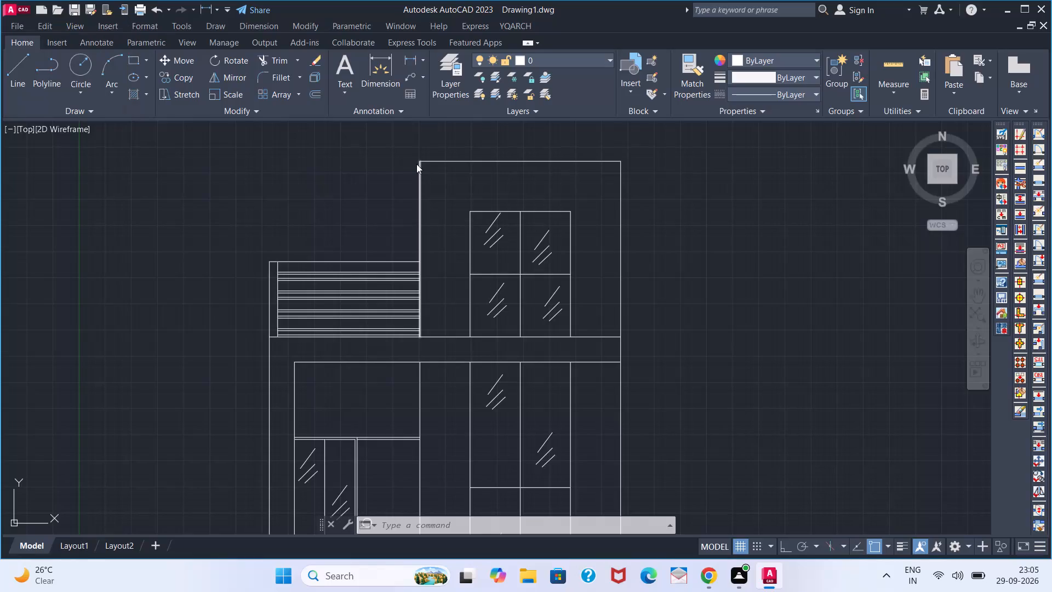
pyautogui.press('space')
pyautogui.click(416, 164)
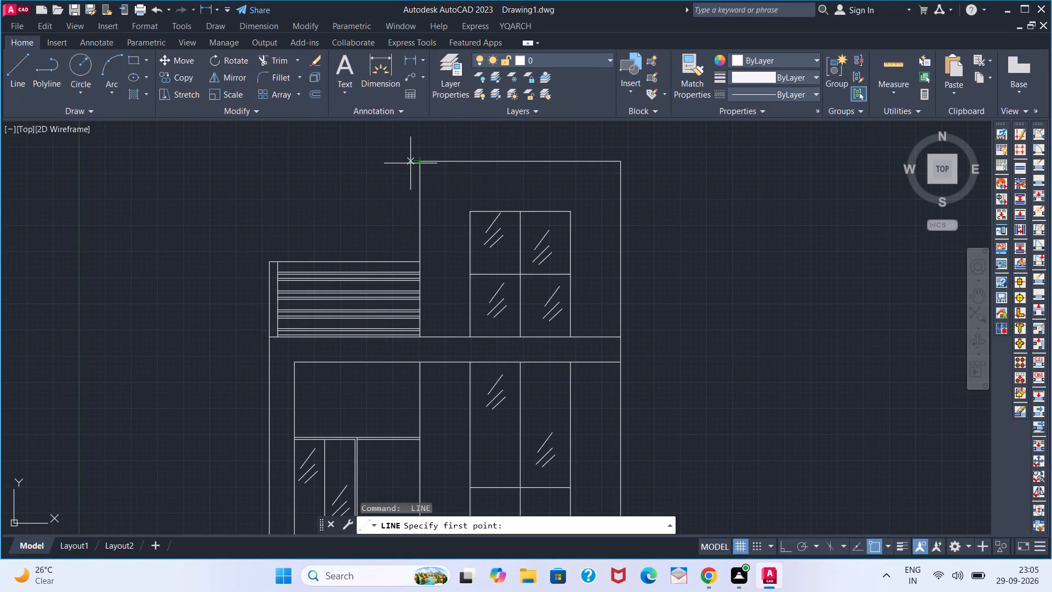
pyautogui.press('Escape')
# Draw a short horizontal line extending outward to the left from the top-left corner of the tall block's roof outline.
pyautogui.press('l')
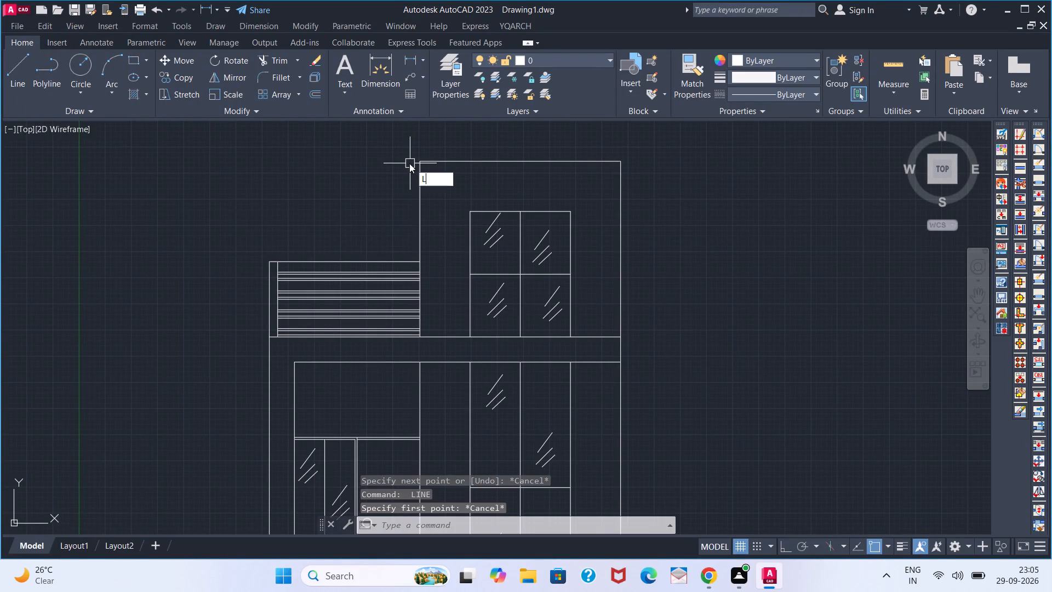
pyautogui.press('space')
pyautogui.click(416, 164)
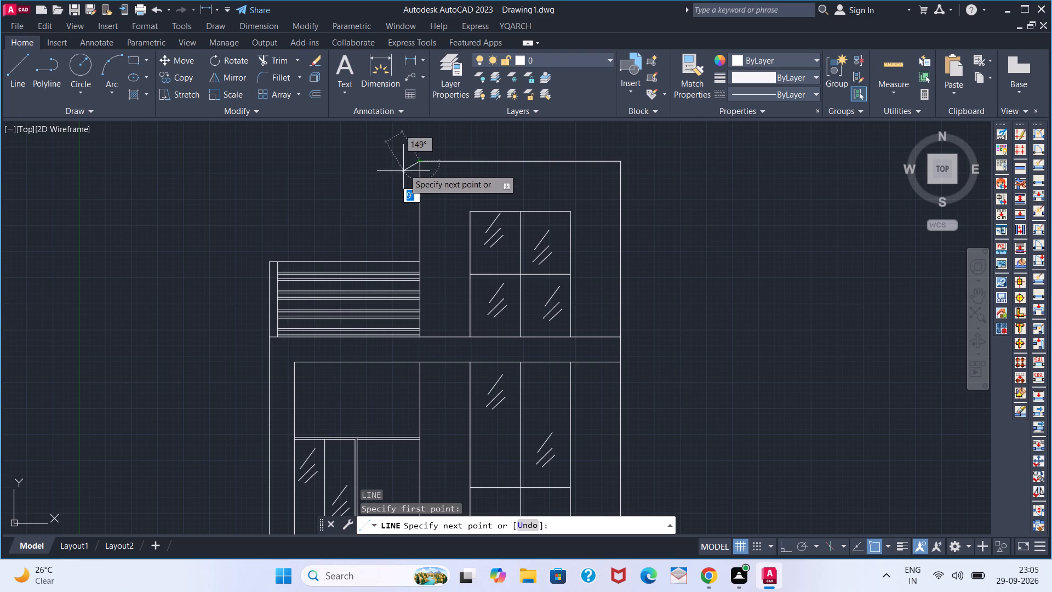
pyautogui.click(404, 168)
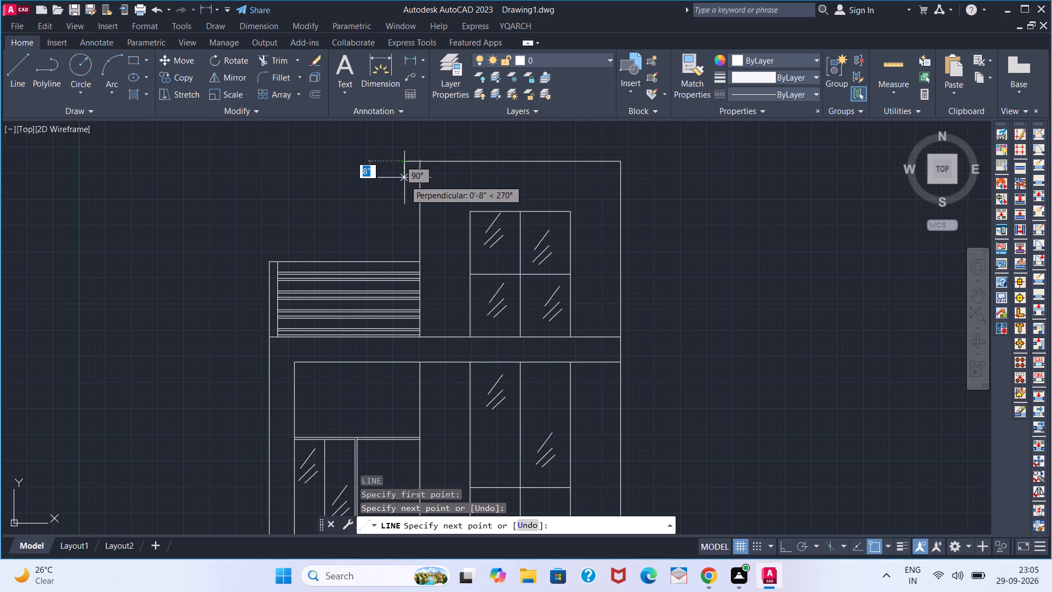
pyautogui.press('Escape')
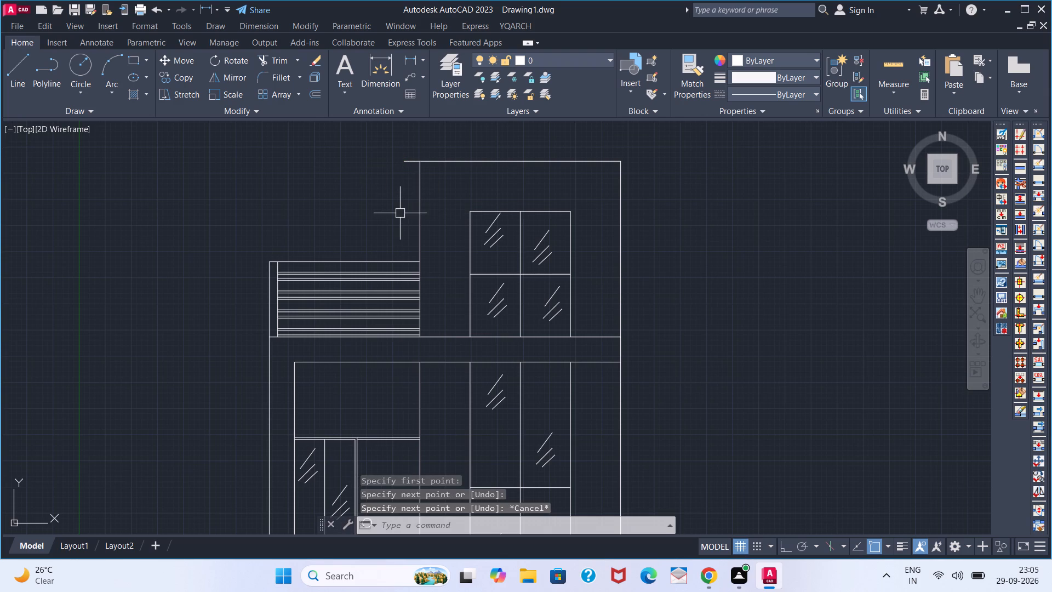
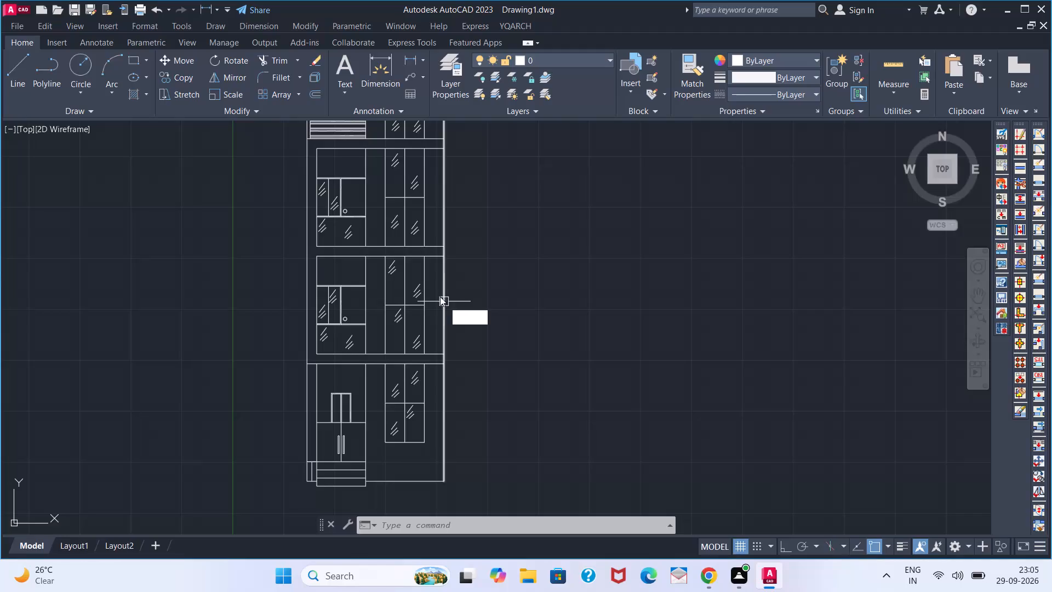
# Offset the tall block's right wall line 6" outward to form a second, outer wall line.
pyautogui.press('Return')
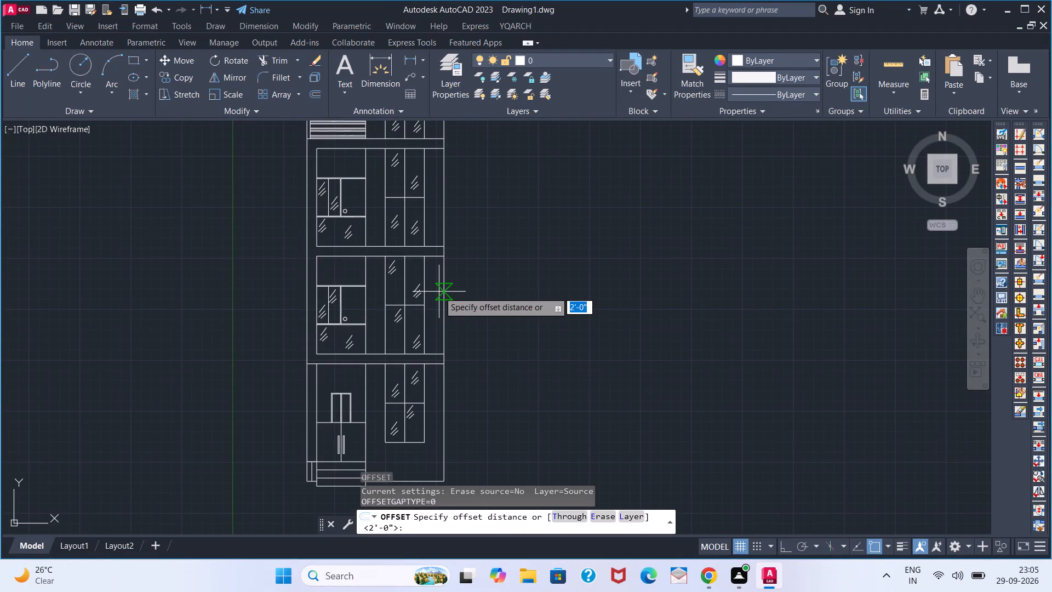
pyautogui.press('6')
pyautogui.press('Return')
pyautogui.click(441, 286)
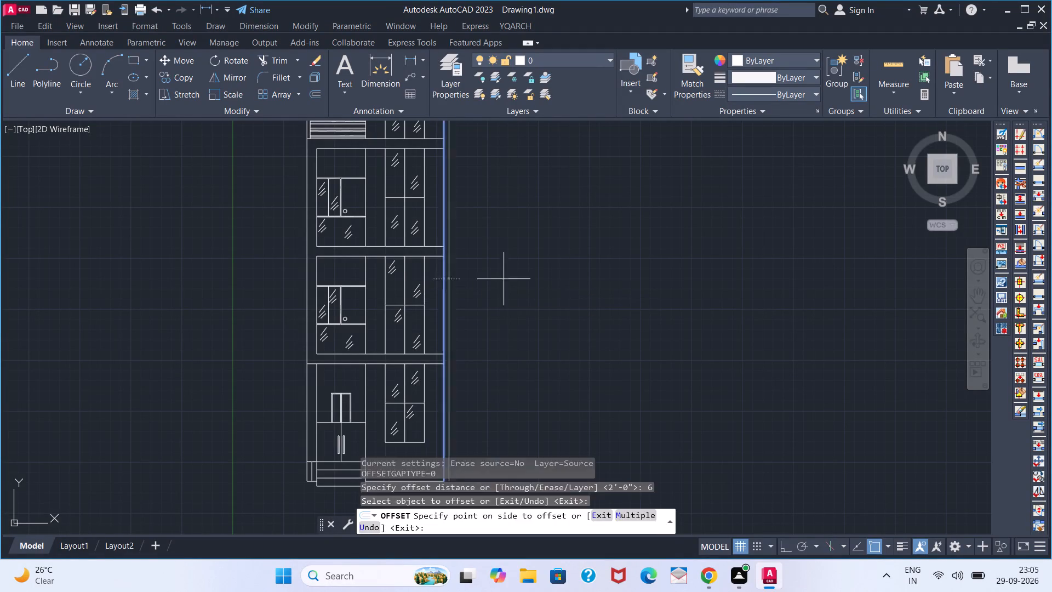
pyautogui.click(504, 279)
pyautogui.scroll(-1, 444, 396)
pyautogui.moveTo(443, 424); pyautogui.dragTo(424, 325, button='middle')
pyautogui.press('space')
# Extend the ground line at the building's base to the outer right wall line.
pyautogui.scroll(2, 413, 348)
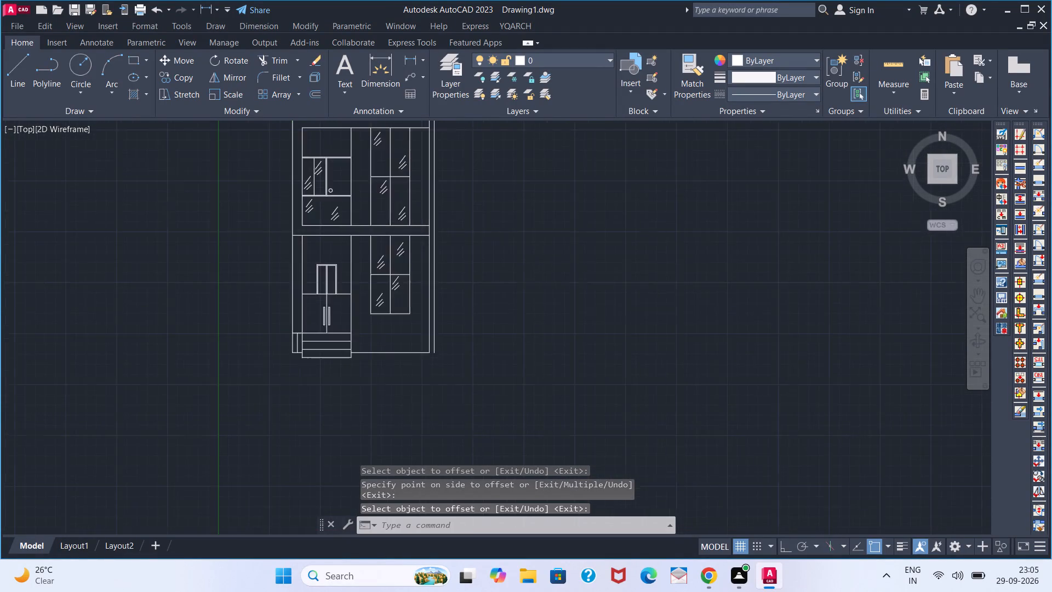
pyautogui.write('EX')
pyautogui.press('space')
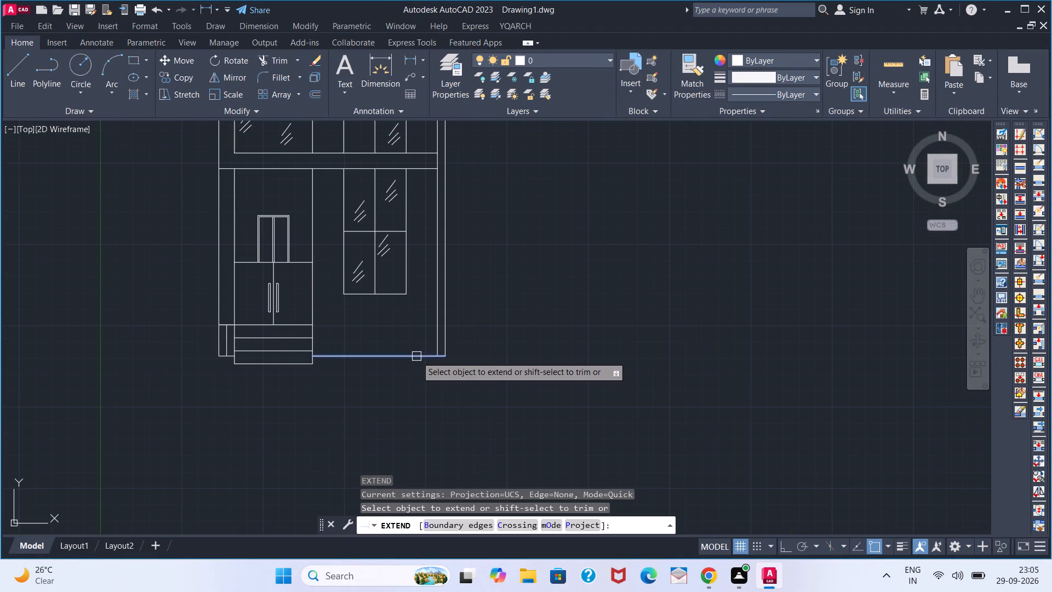
pyautogui.click(417, 356)
pyautogui.press('space')
# Extend the tall block's top roof line to the outer right wall line.
pyautogui.moveTo(418, 282); pyautogui.dragTo(401, 423, button='middle')
pyautogui.middleClick(401, 423)
pyautogui.scroll(-2, 392, 242)
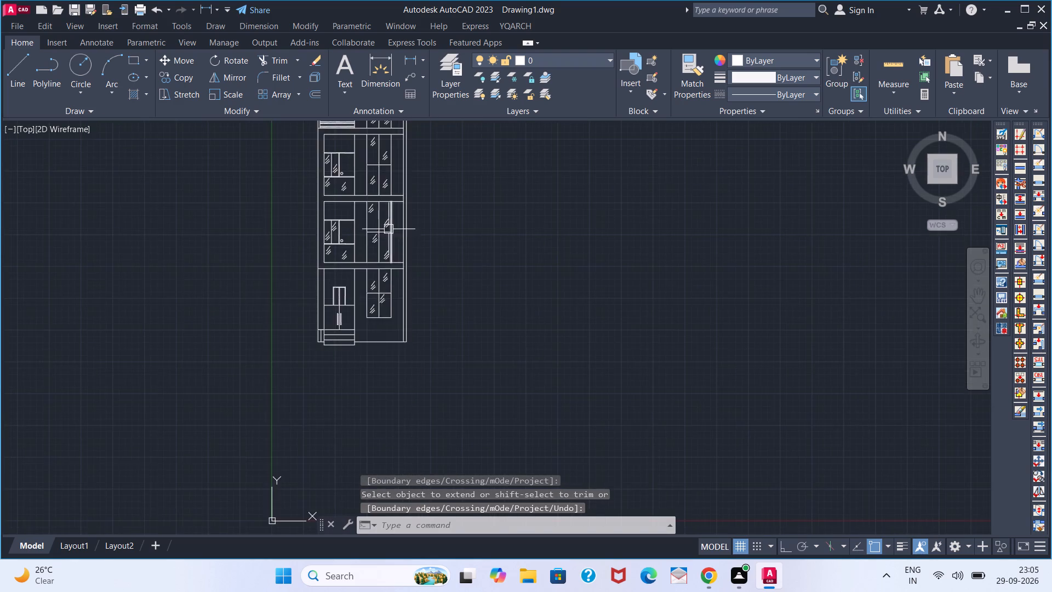
pyautogui.moveTo(385, 235); pyautogui.dragTo(369, 410, button='middle')
pyautogui.scroll(2, 372, 215)
pyautogui.moveTo(402, 388); pyautogui.dragTo(399, 371, button='middle')
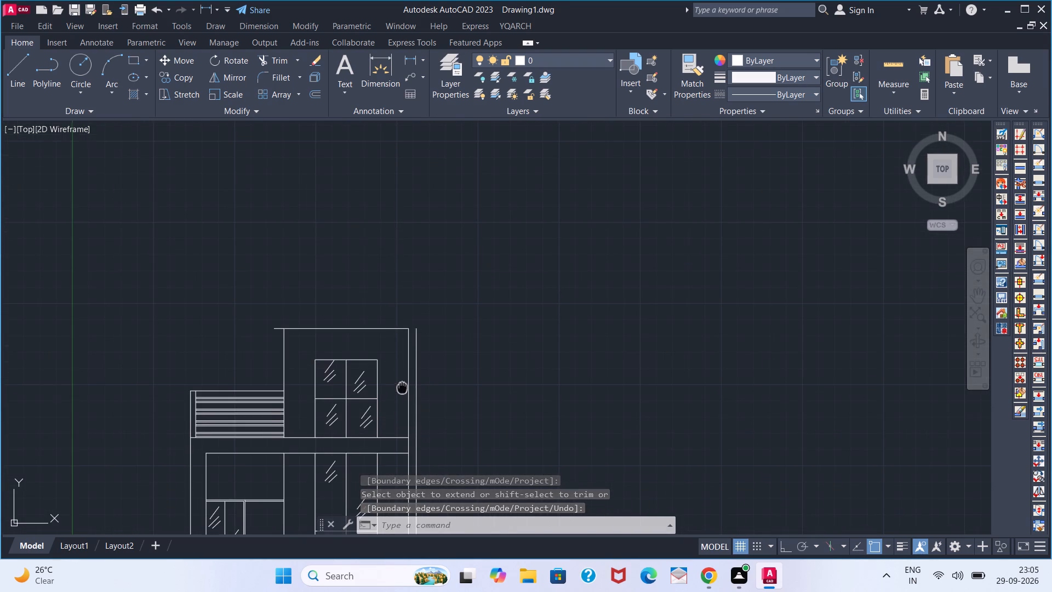
pyautogui.moveTo(399, 371); pyautogui.dragTo(398, 366, button='middle')
pyautogui.press('space')
pyautogui.click(386, 304)
pyautogui.press('space')
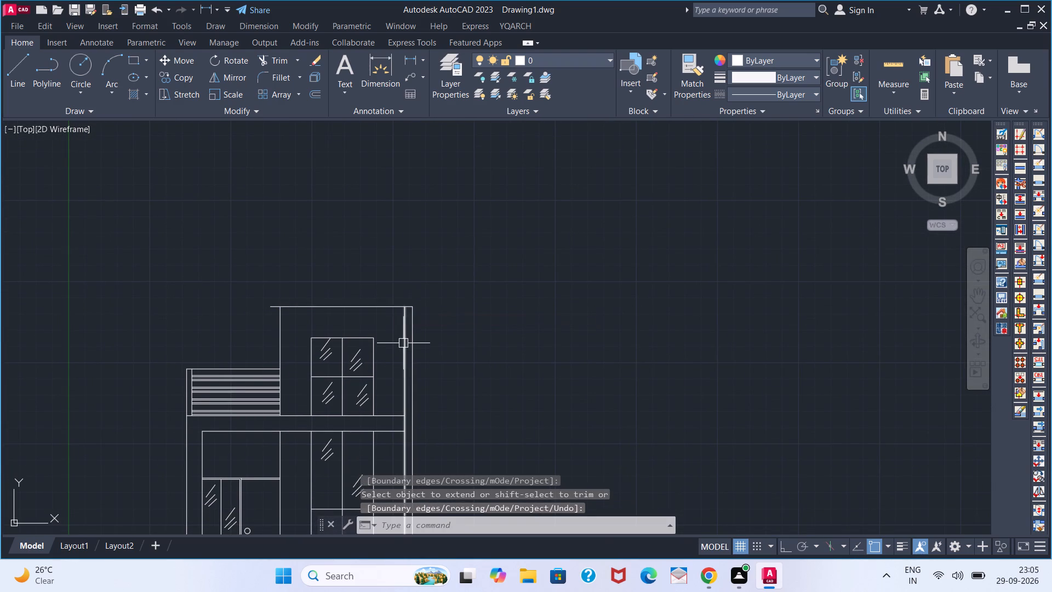
# Offset the tall block's roof line 4" upward to give the roof slab its thickness.
pyautogui.write('O')
pyautogui.press('space')
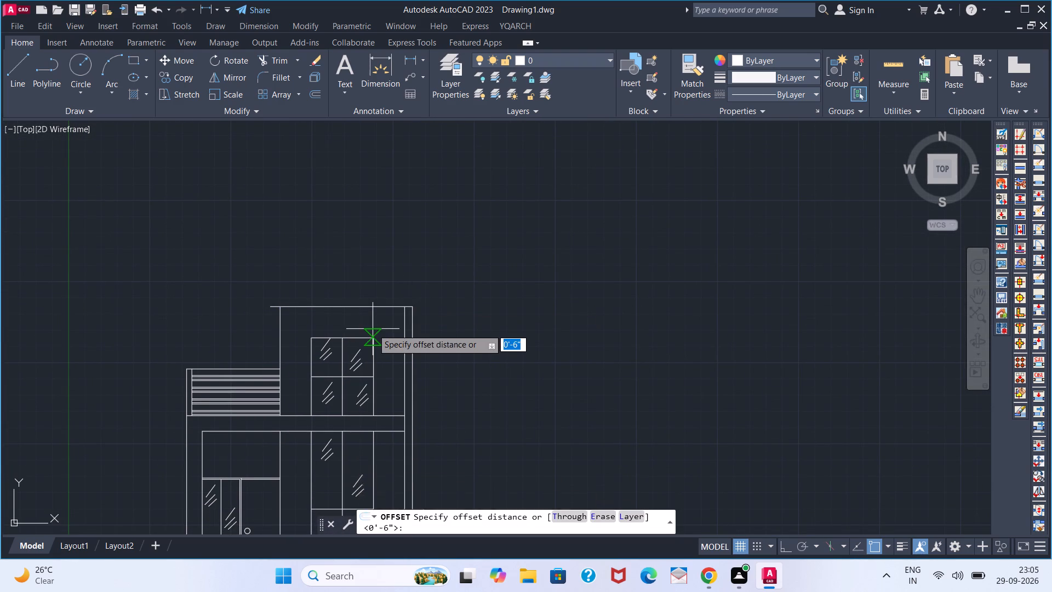
pyautogui.press('4')
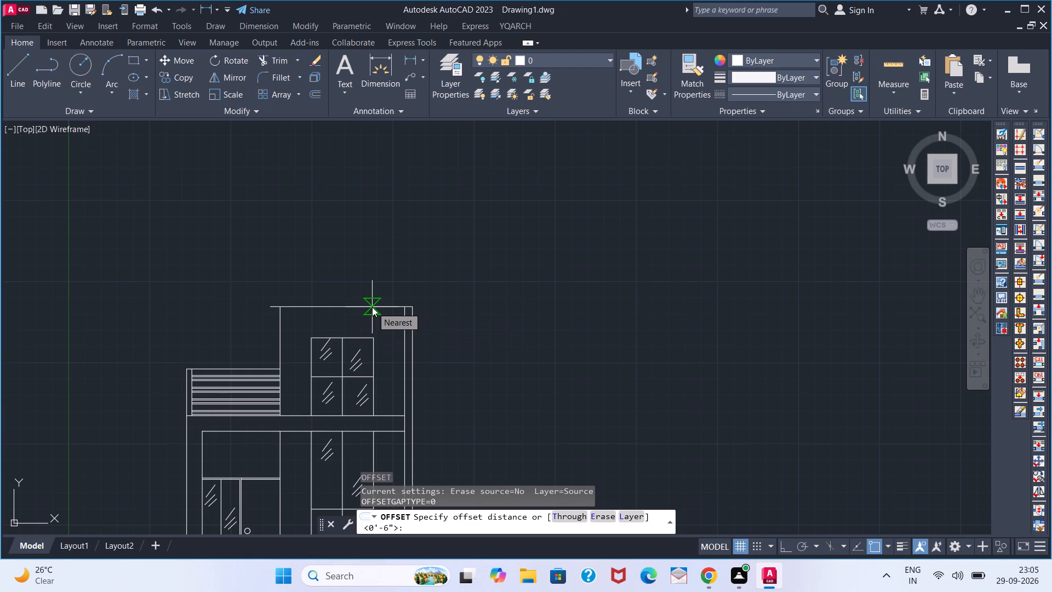
pyautogui.press('Return')
pyautogui.click(372, 305)
pyautogui.click(369, 265)
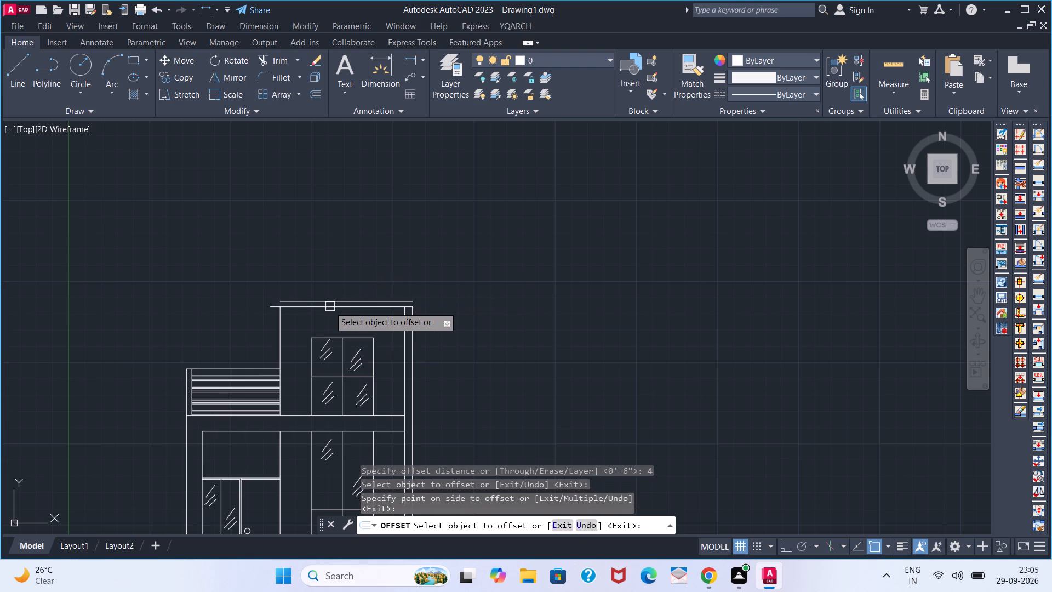
pyautogui.press('space')
# Extend the outer right wall line up to the upper roof slab line.
pyautogui.write('EX')
pyautogui.press('space')
pyautogui.click(417, 335)
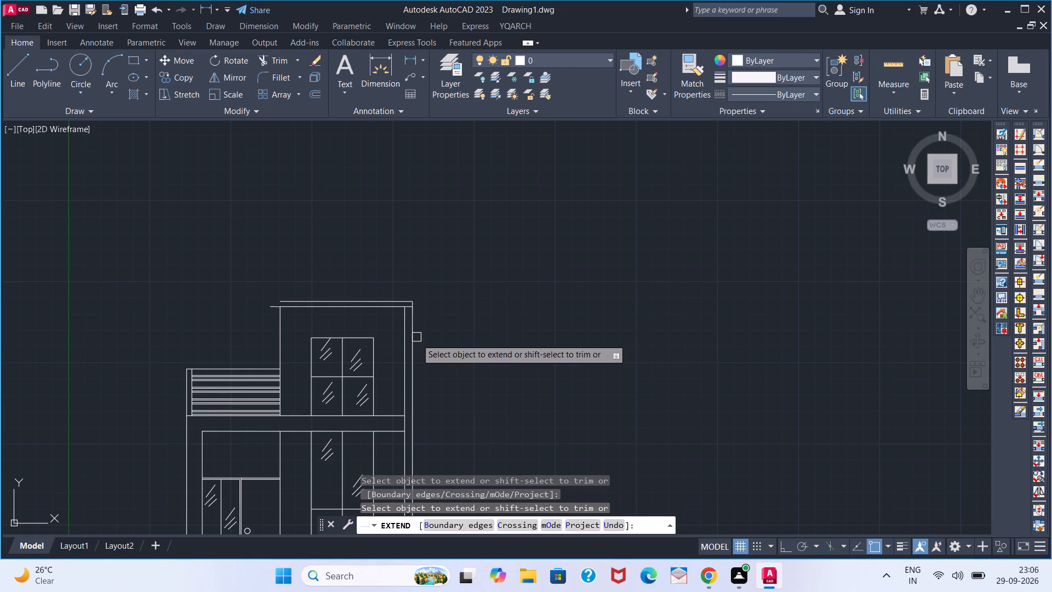
pyautogui.press('space')
# Close the left roof overhang with a line about 8" outward from the upper slab line's end and down to the lower overhang line.
pyautogui.press('l')
pyautogui.press('Return')
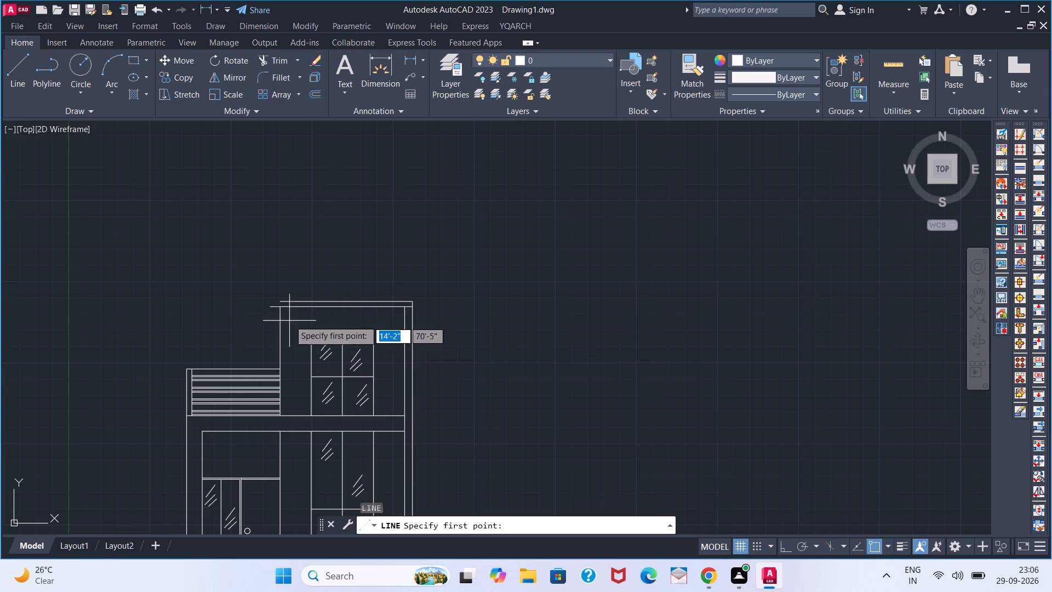
pyautogui.scroll(3, 273, 308)
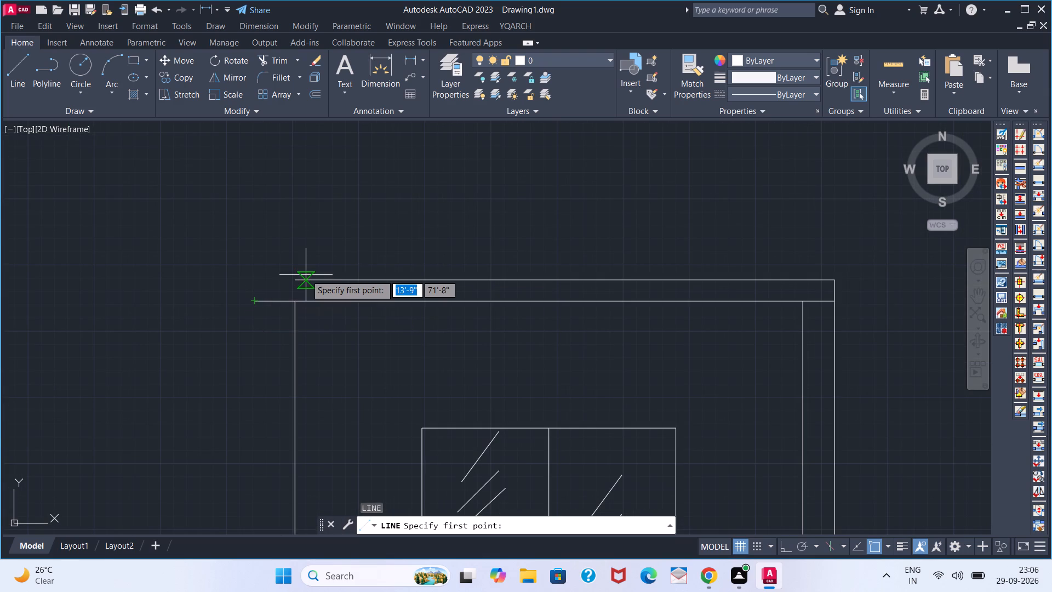
pyautogui.click(299, 275)
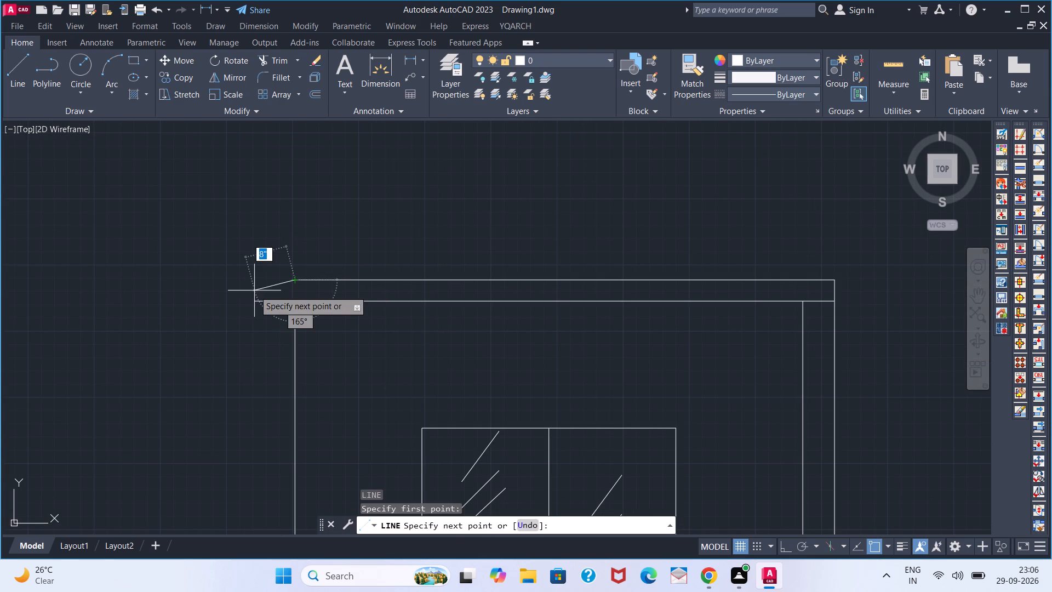
pyautogui.click(254, 282)
pyautogui.click(253, 301)
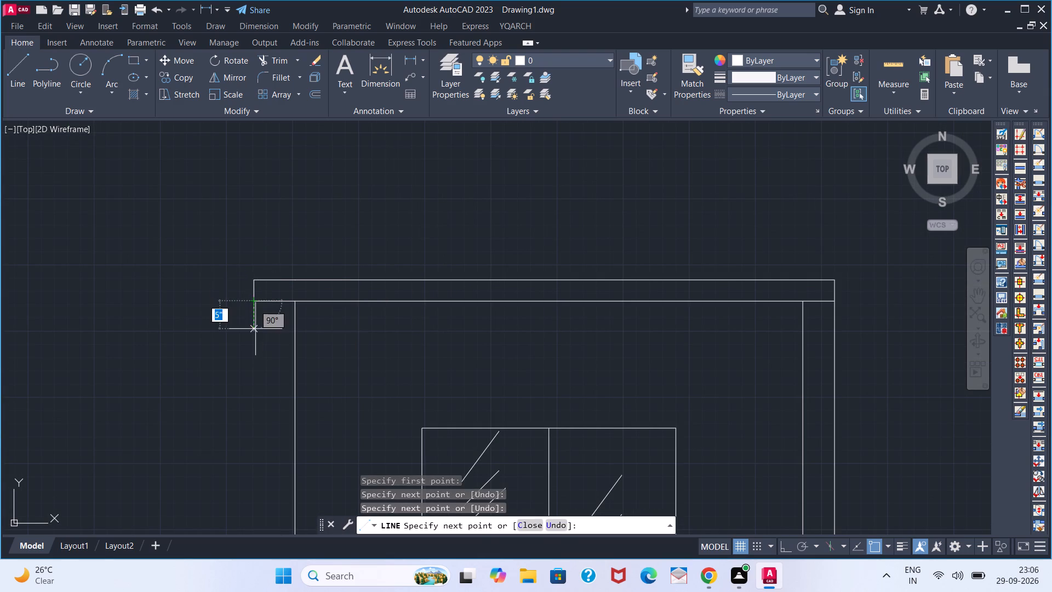
pyautogui.press('space')
# Trim the lower roof line between the inner and outer right wall lines at the roof corner.
pyautogui.scroll(-3, 264, 351)
pyautogui.moveTo(256, 367); pyautogui.dragTo(249, 292, button='middle')
pyautogui.scroll(-1, 239, 315)
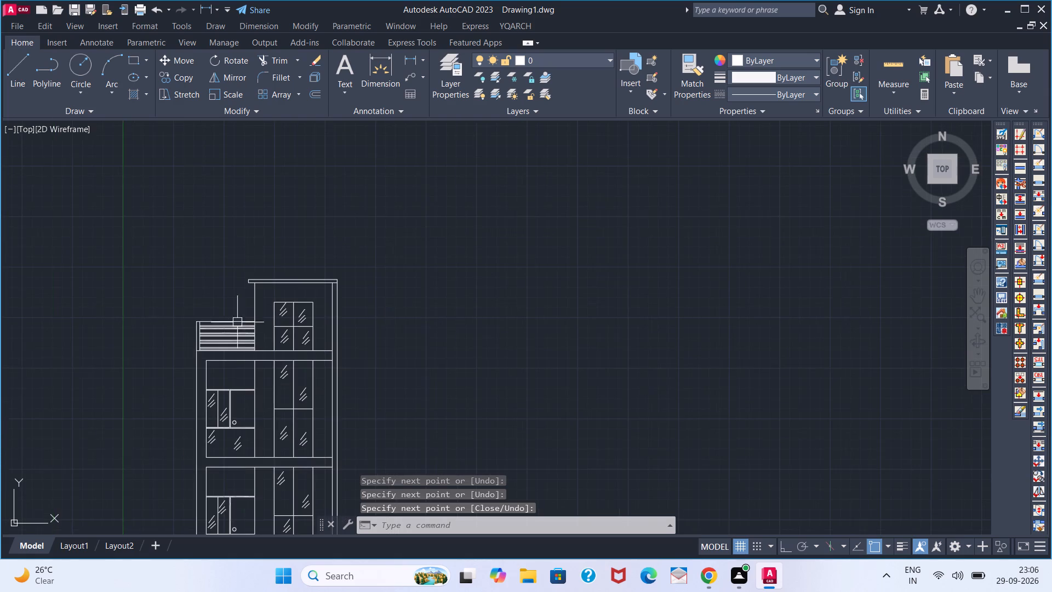
pyautogui.moveTo(232, 367); pyautogui.dragTo(219, 291, button='middle')
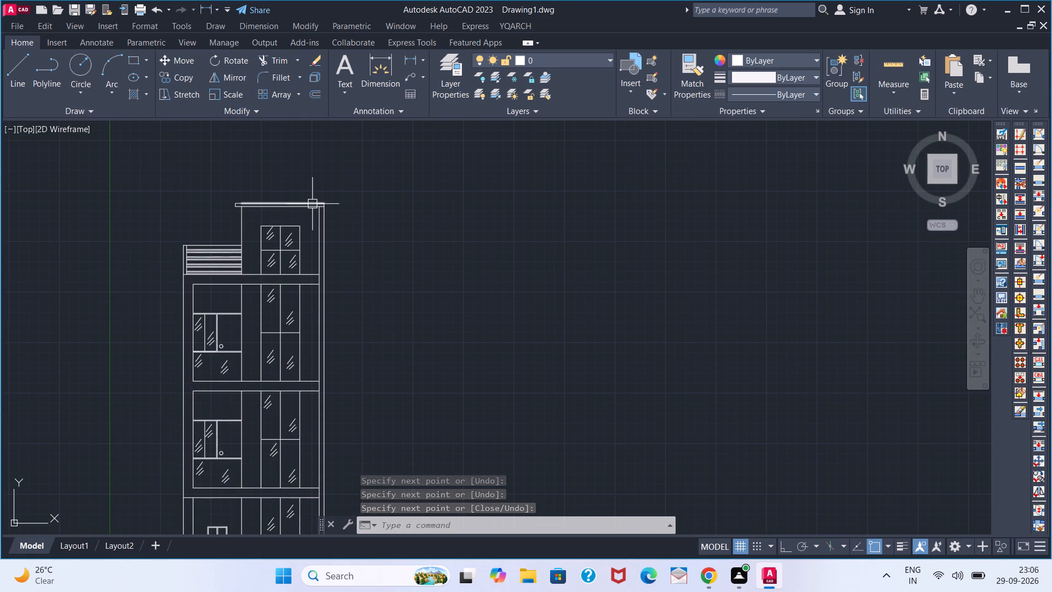
pyautogui.press('t')
pyautogui.write('R')
pyautogui.press('space')
pyautogui.scroll(4, 323, 201)
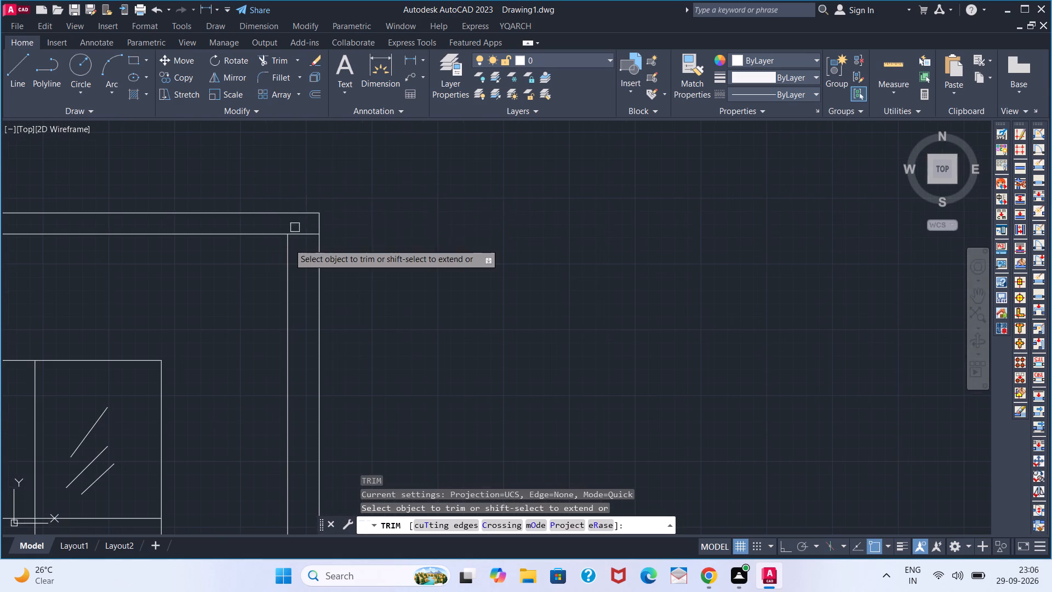
pyautogui.click(299, 236)
pyautogui.press('space')
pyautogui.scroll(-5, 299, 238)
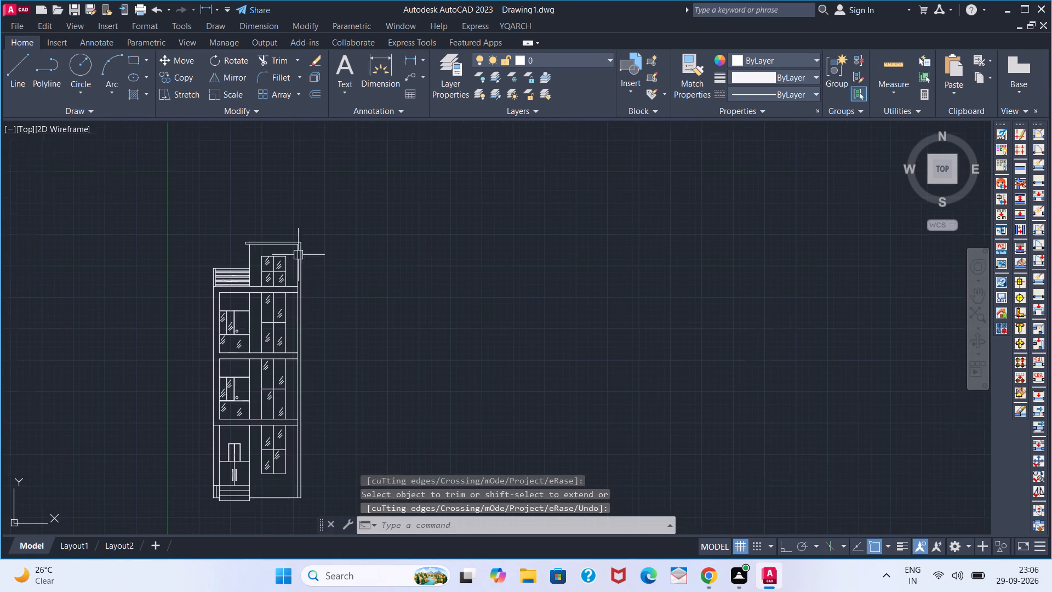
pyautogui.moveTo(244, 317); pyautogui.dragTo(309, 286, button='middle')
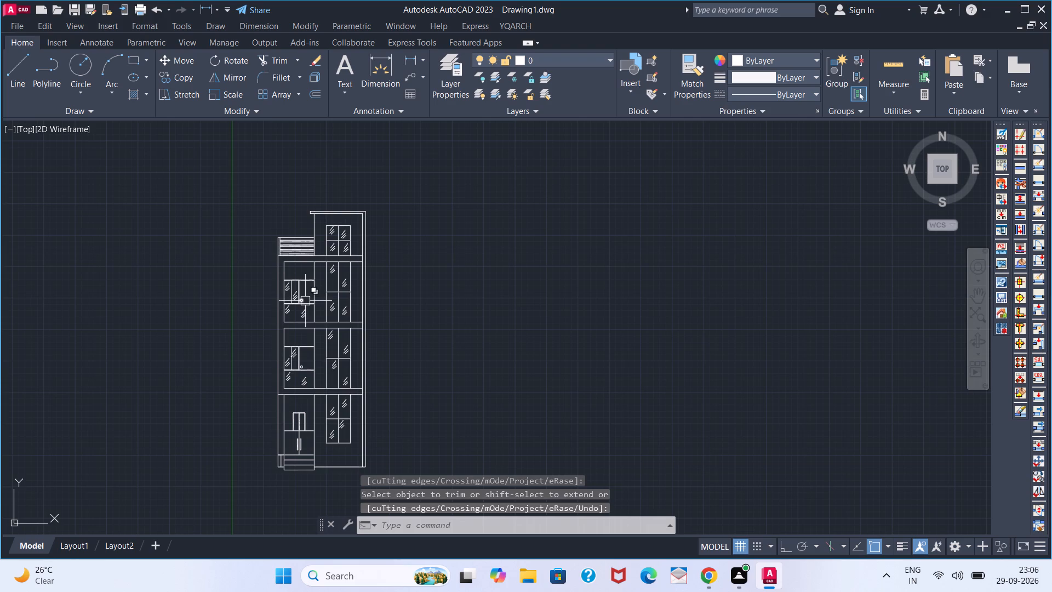
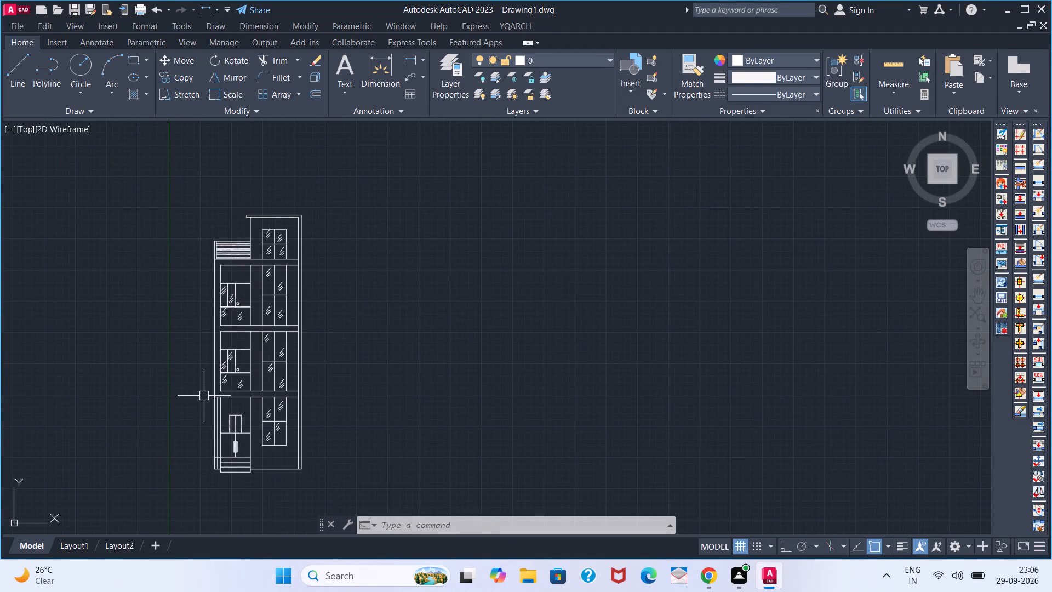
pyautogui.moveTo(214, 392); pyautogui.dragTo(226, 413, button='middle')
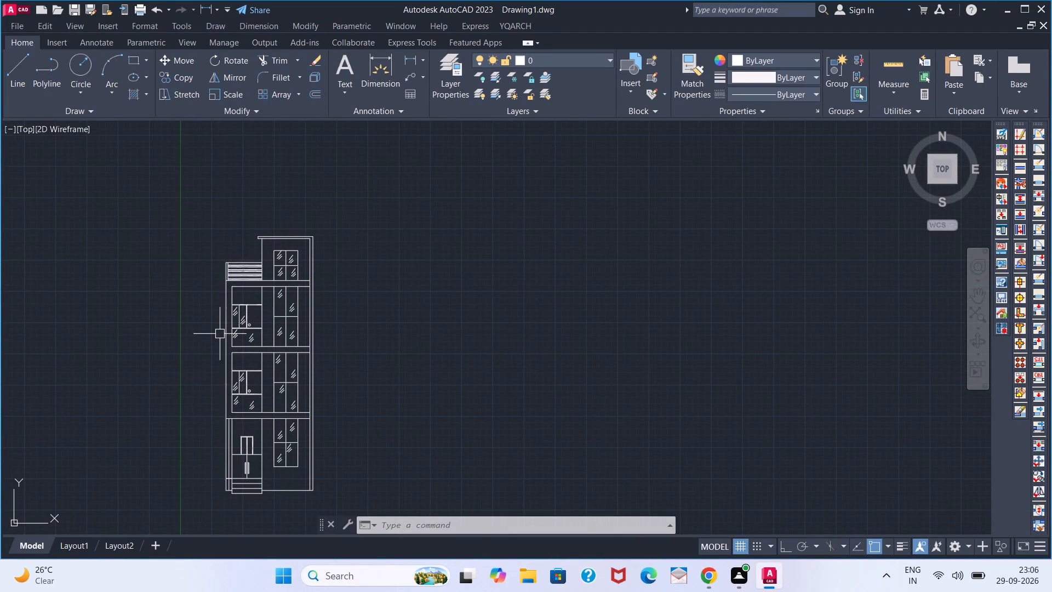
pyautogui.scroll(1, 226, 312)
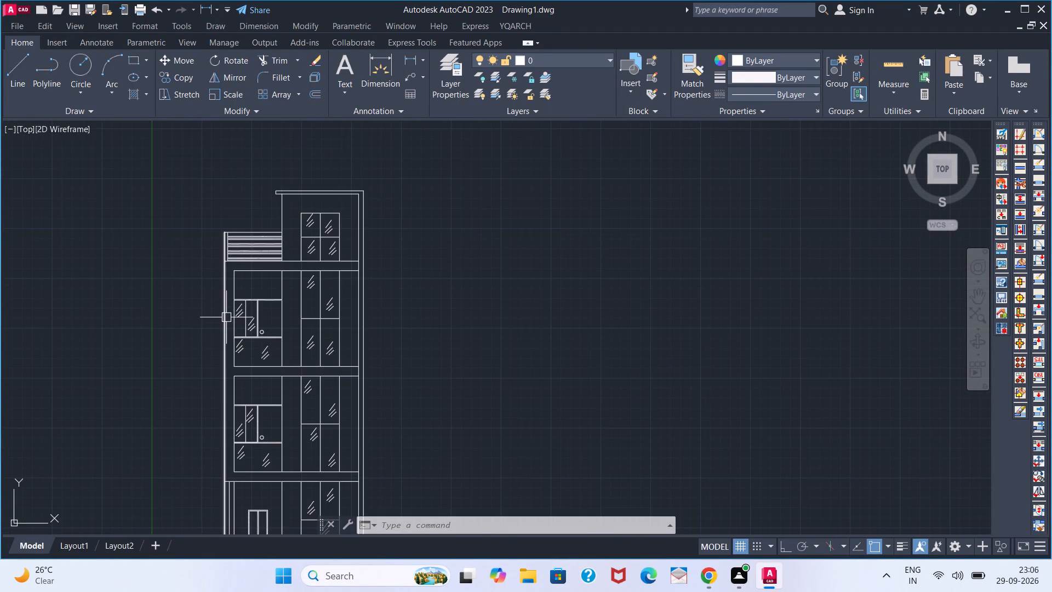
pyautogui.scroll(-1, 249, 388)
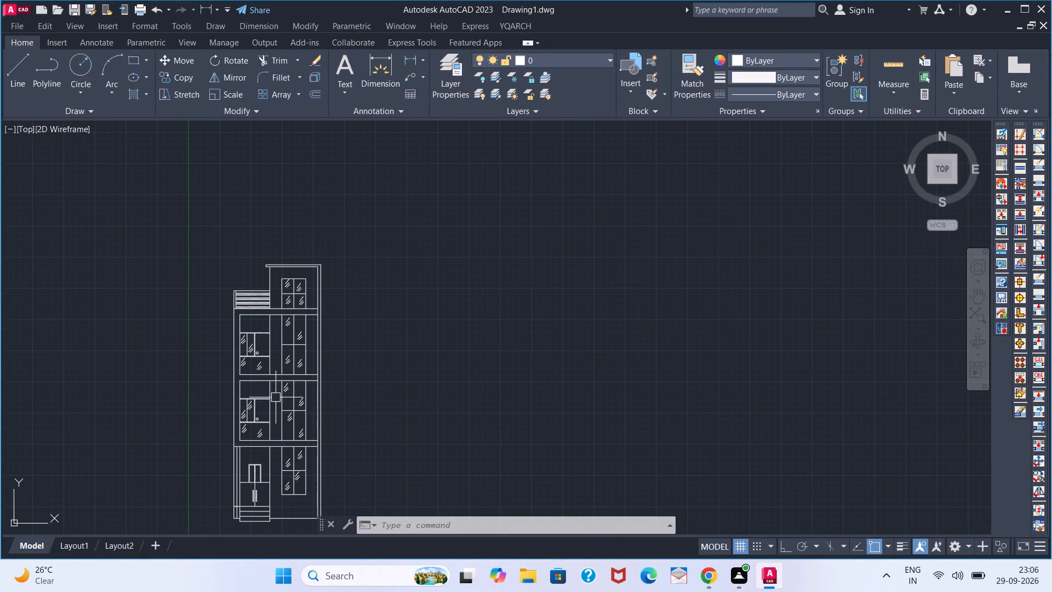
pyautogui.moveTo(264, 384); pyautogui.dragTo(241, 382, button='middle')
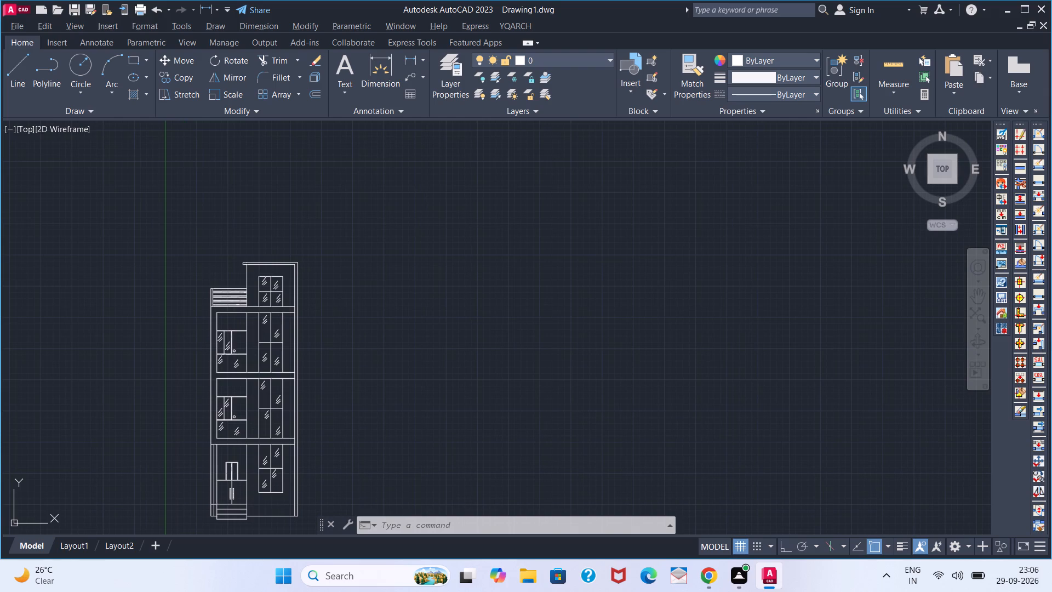
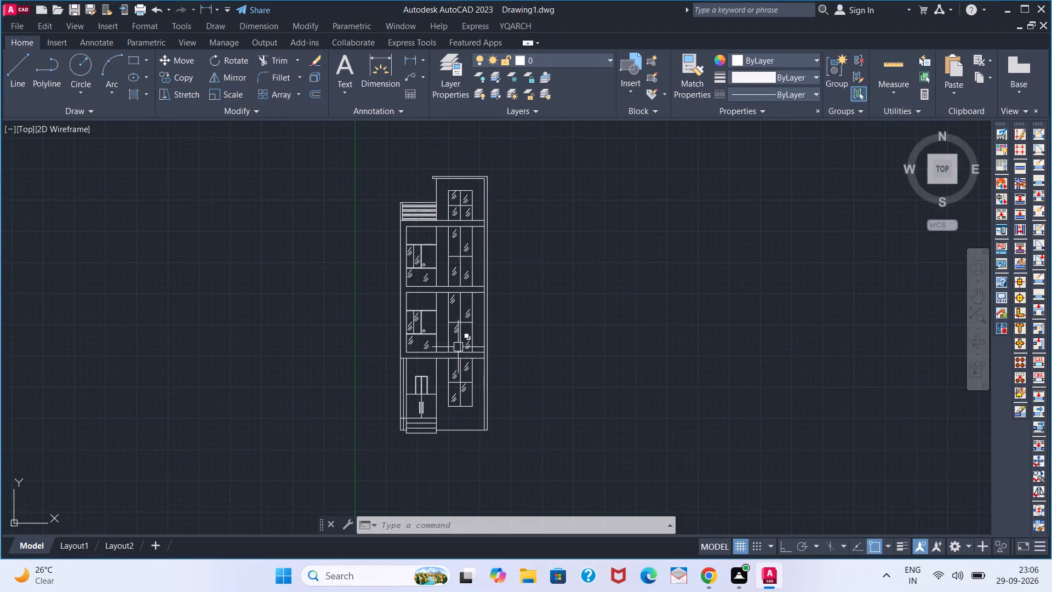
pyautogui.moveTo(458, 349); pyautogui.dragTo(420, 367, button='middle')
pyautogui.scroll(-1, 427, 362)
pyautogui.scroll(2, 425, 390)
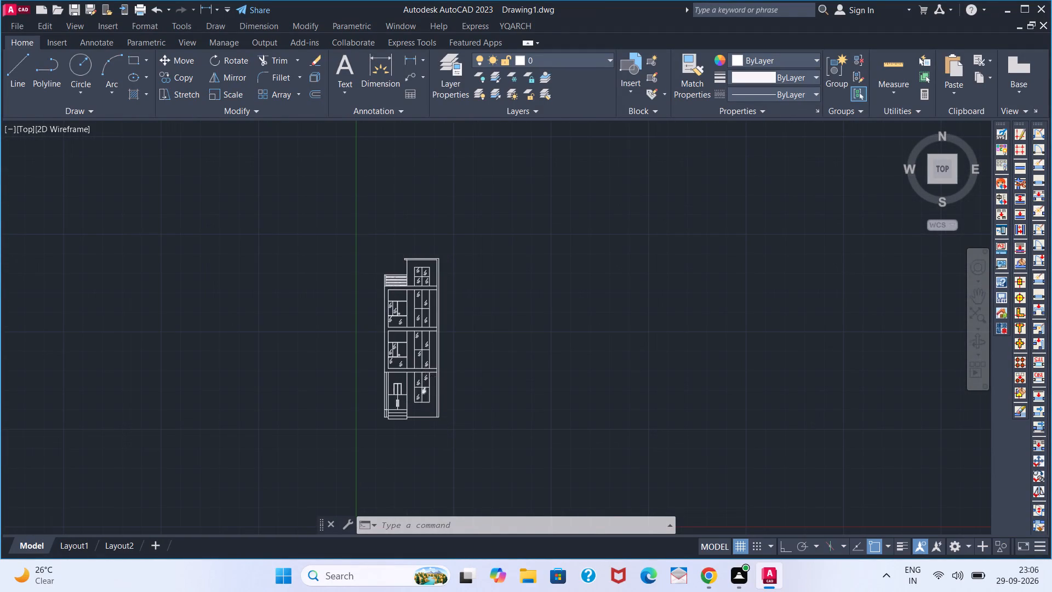
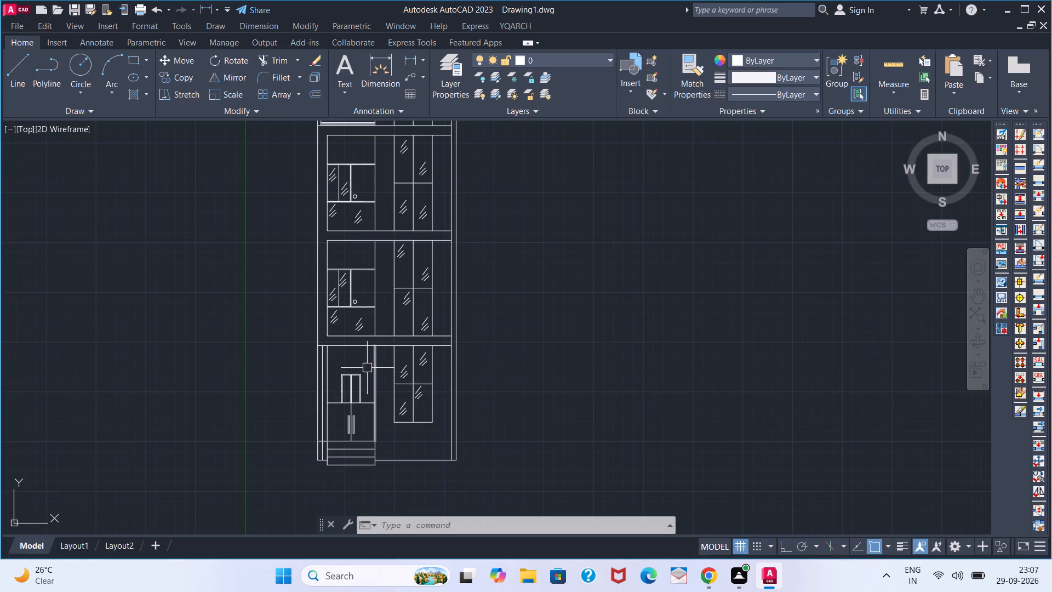
# Look over the whole front elevation, from the entrance steps up to the roof slab.
pyautogui.scroll(-1, 248, 360)
pyautogui.moveTo(249, 349); pyautogui.dragTo(282, 392, button='middle')
pyautogui.scroll(1, 311, 356)
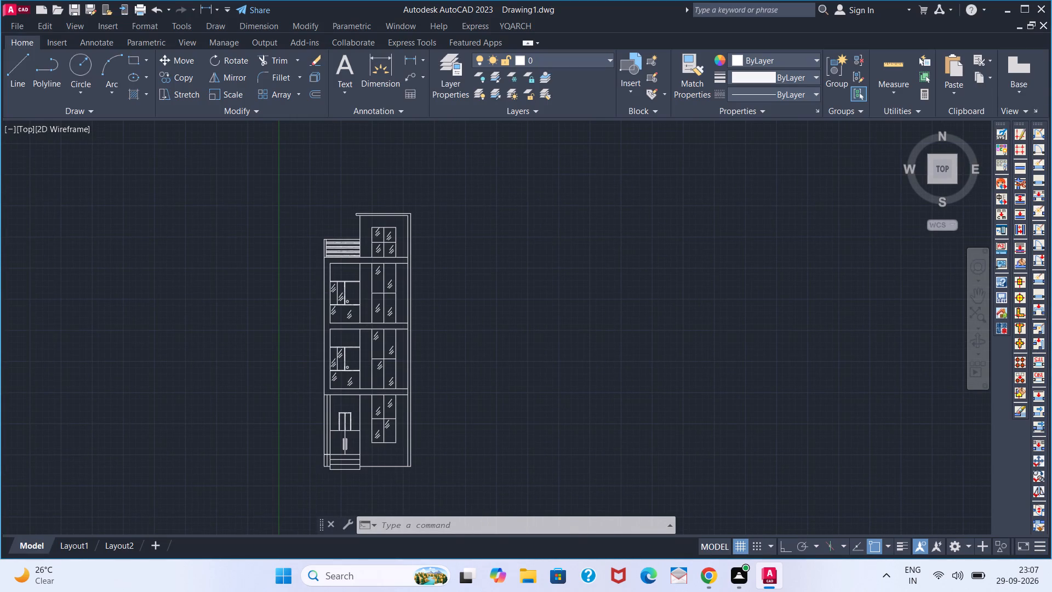
pyautogui.scroll(-2, 311, 355)
pyautogui.moveTo(311, 360); pyautogui.dragTo(312, 340, button='middle')
pyautogui.scroll(1, 301, 344)
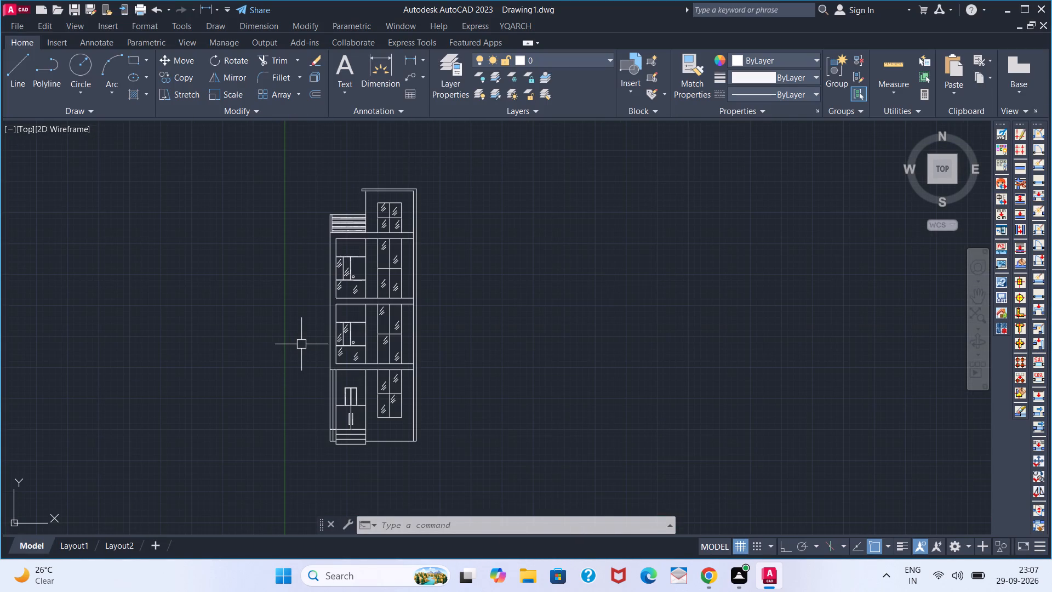
pyautogui.scroll(1, 301, 344)
pyautogui.scroll(-1, 301, 344)
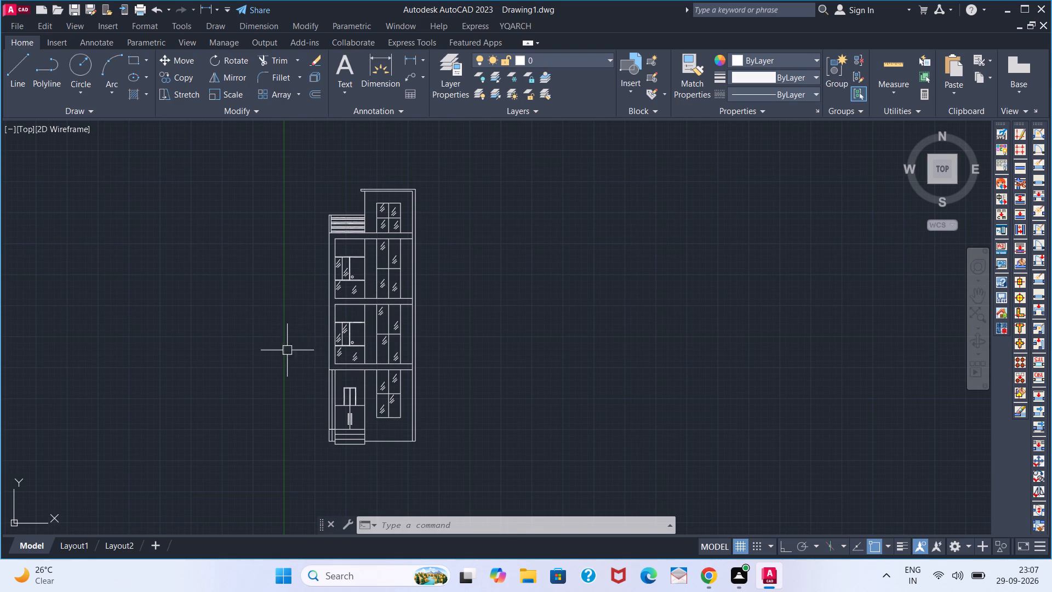
pyautogui.scroll(1, 314, 363)
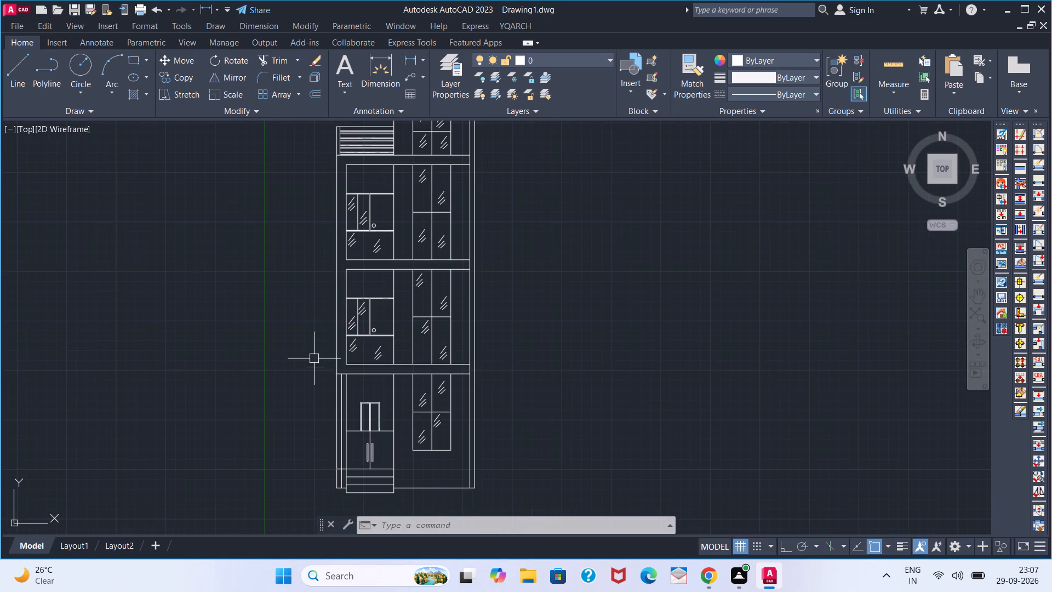
# Set up a hatch for the elevation with the BRICK pattern and the red colour 237,31,36.
pyautogui.write('H')
pyautogui.press('space')
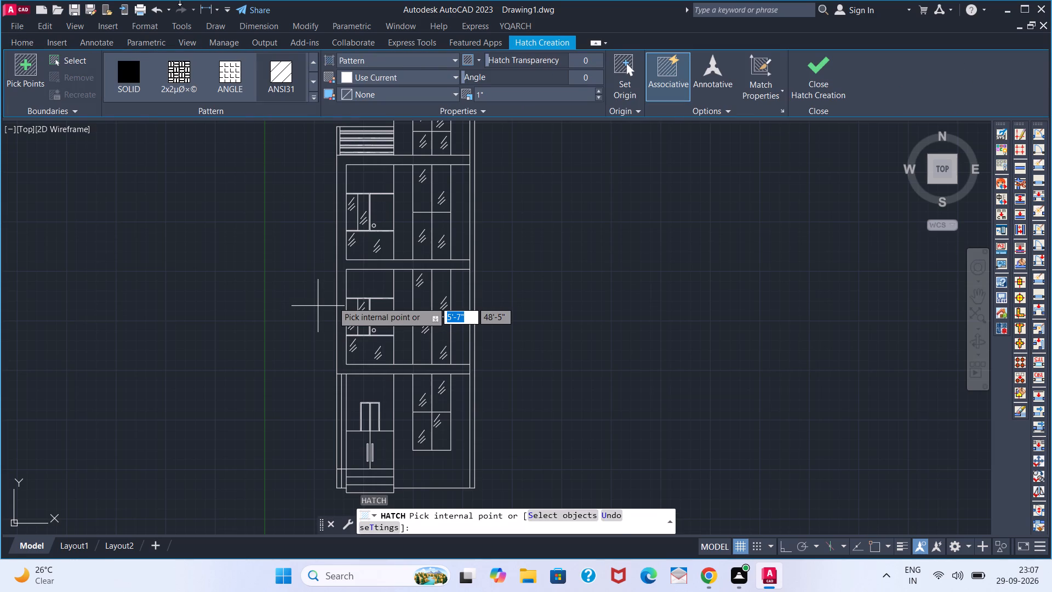
pyautogui.click(134, 73)
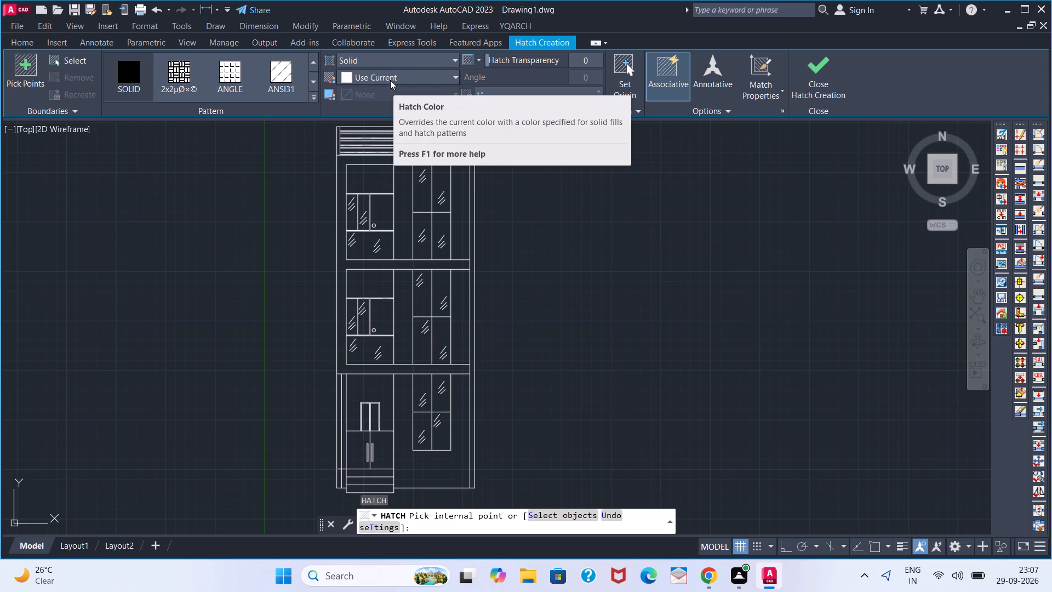
pyautogui.click(390, 80)
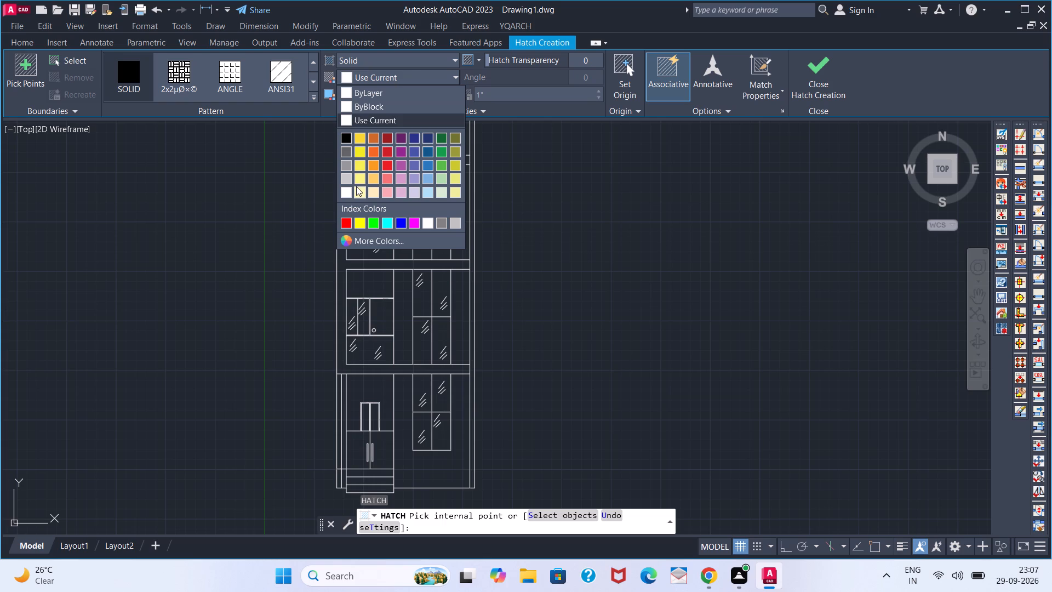
pyautogui.click(316, 98)
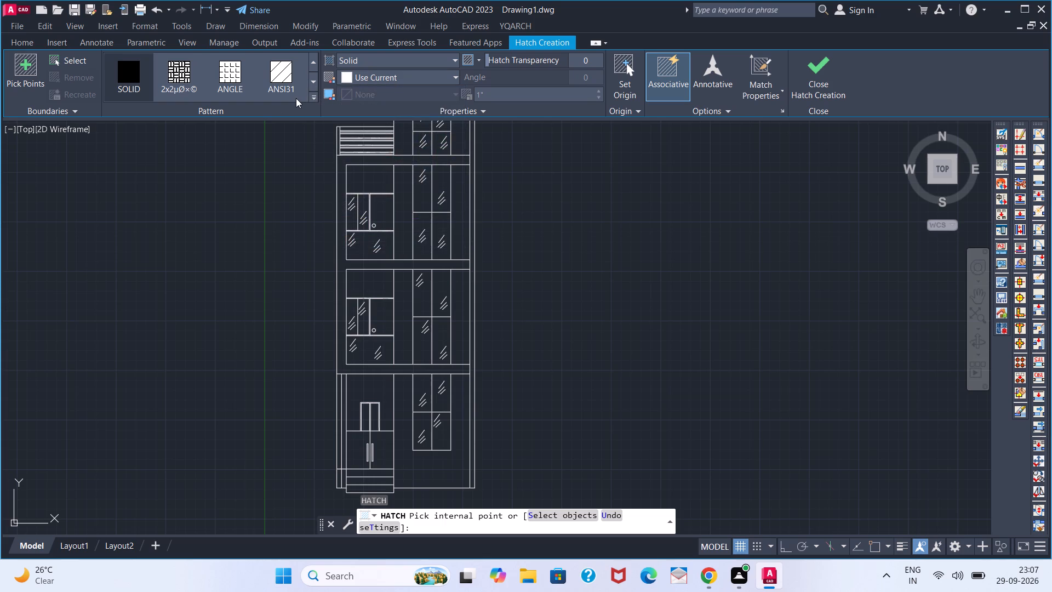
pyautogui.click(312, 93)
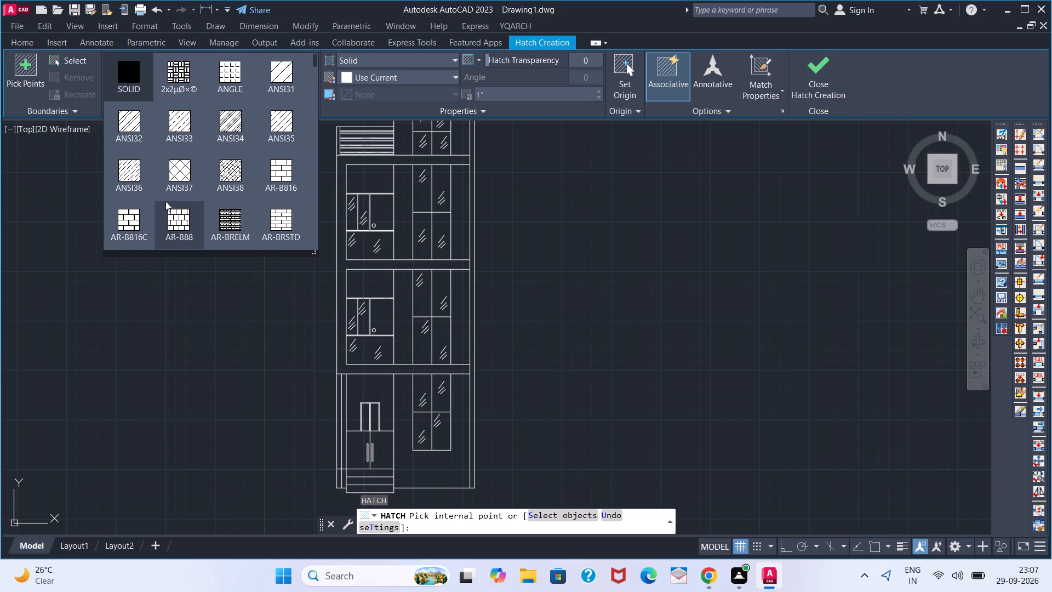
pyautogui.scroll(-2, 131, 220)
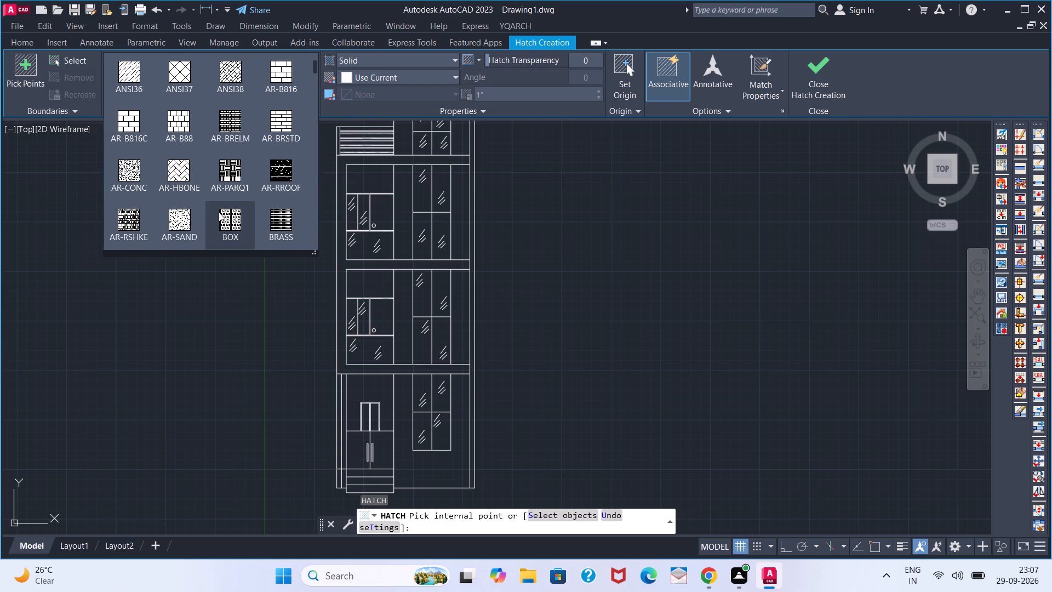
pyautogui.scroll(-1, 218, 212)
pyautogui.click(134, 208)
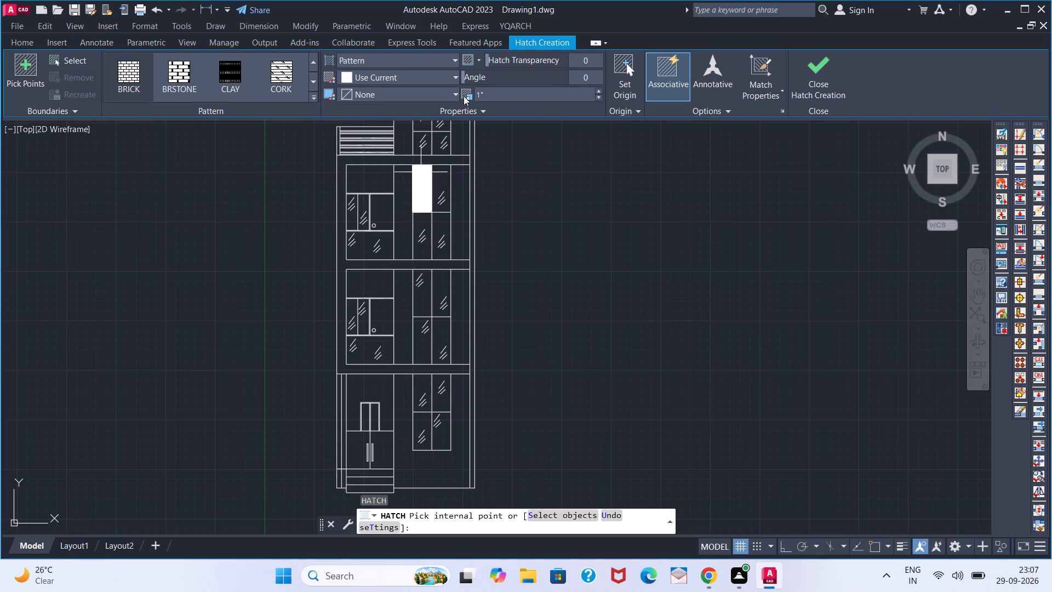
pyautogui.click(346, 77)
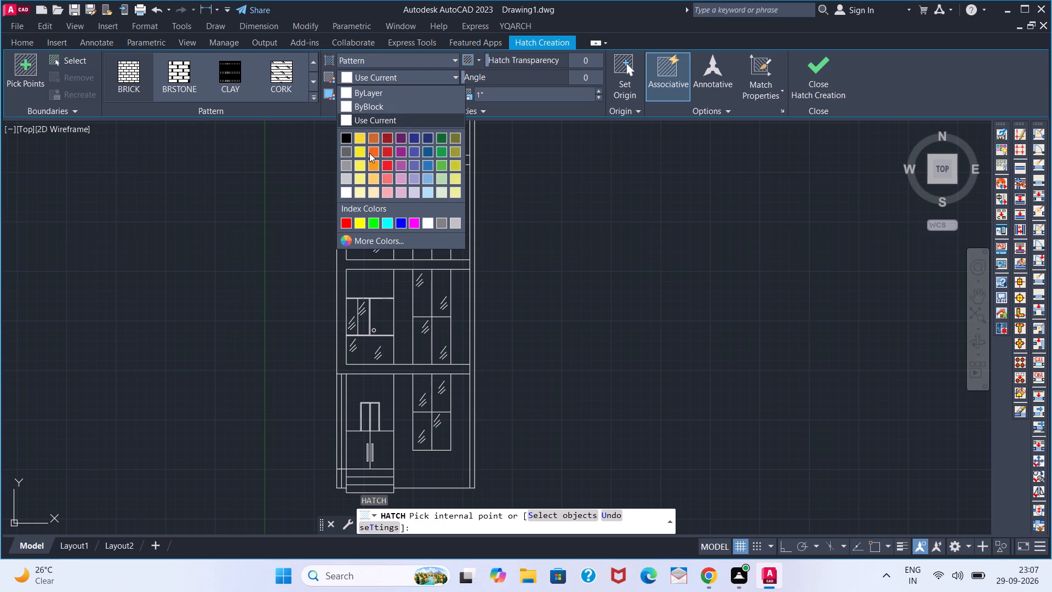
pyautogui.click(386, 162)
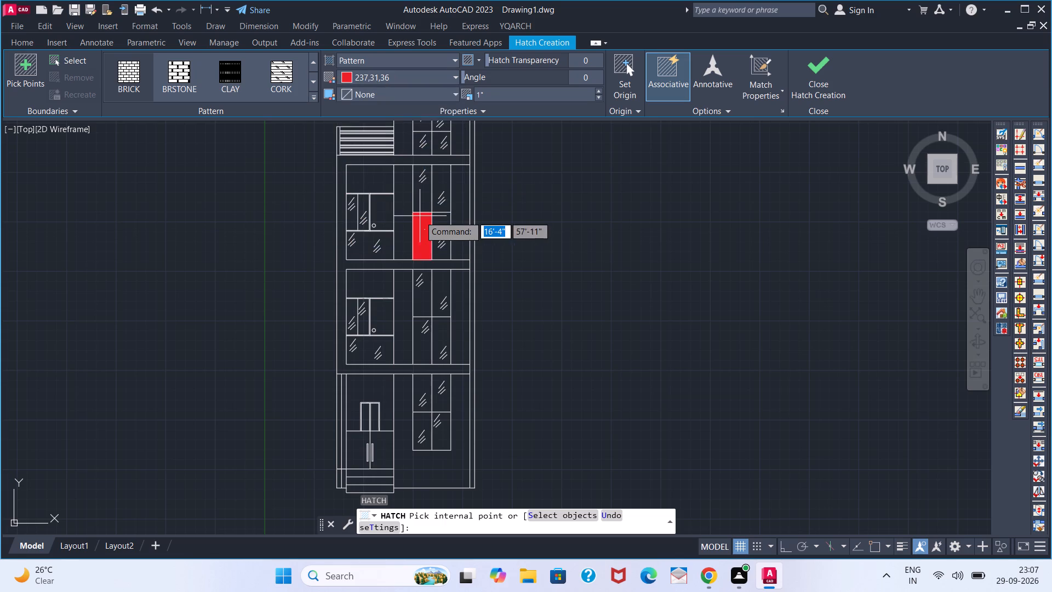
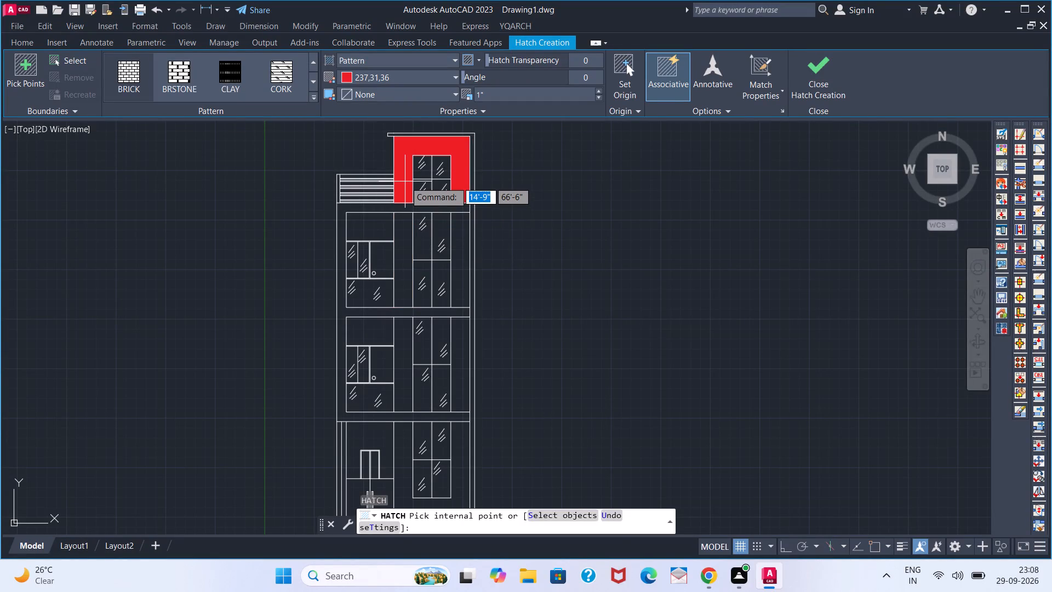
# Hatch the wall around the top-storey window with the brick pattern, trying a hatch scale of 50 and settling on 30.
pyautogui.click(405, 181)
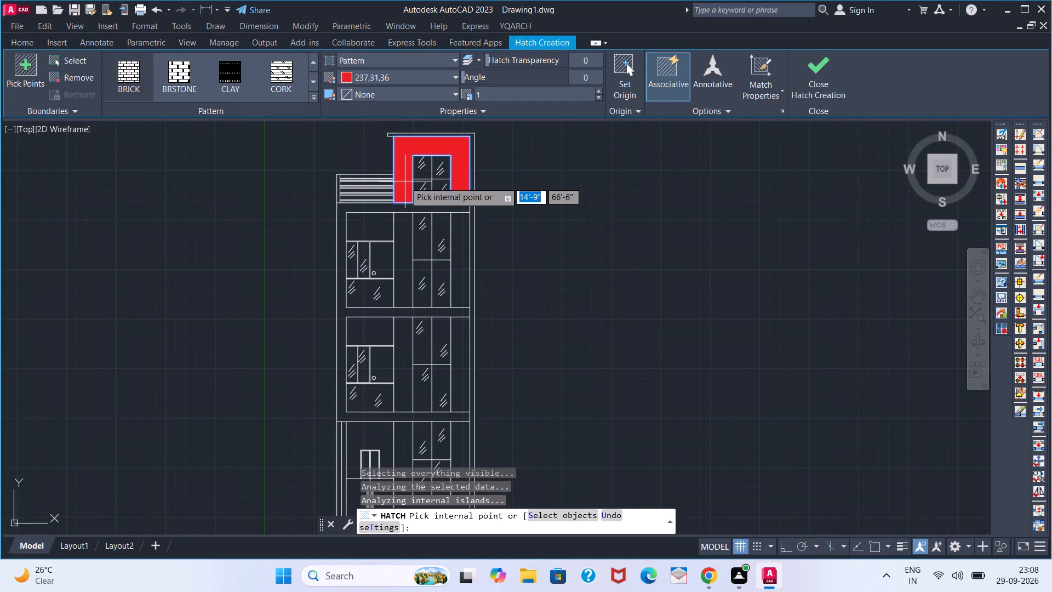
pyautogui.tripleClick(508, 100)
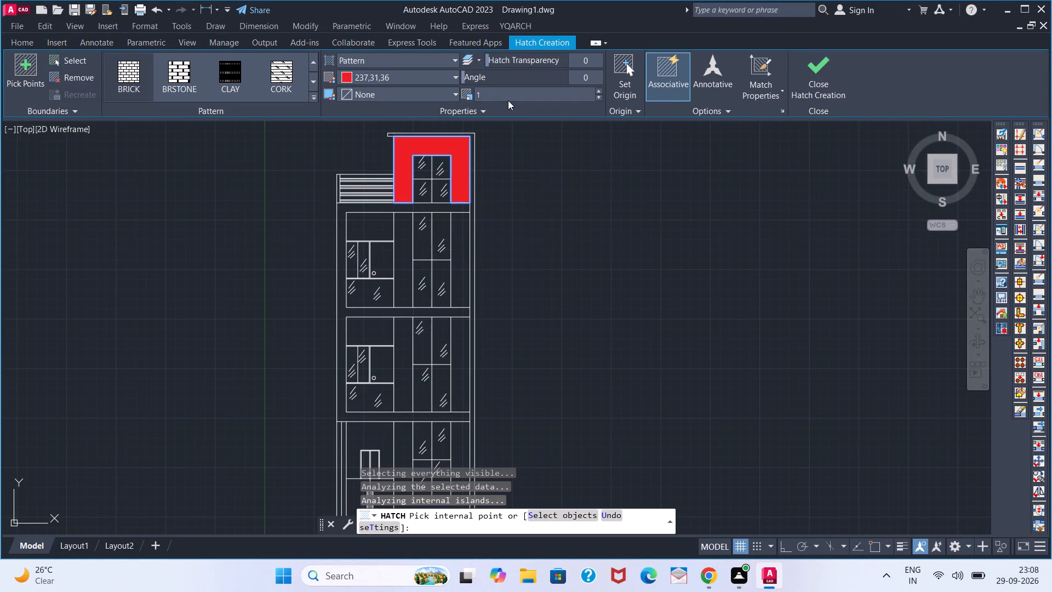
pyautogui.doubleClick(508, 94)
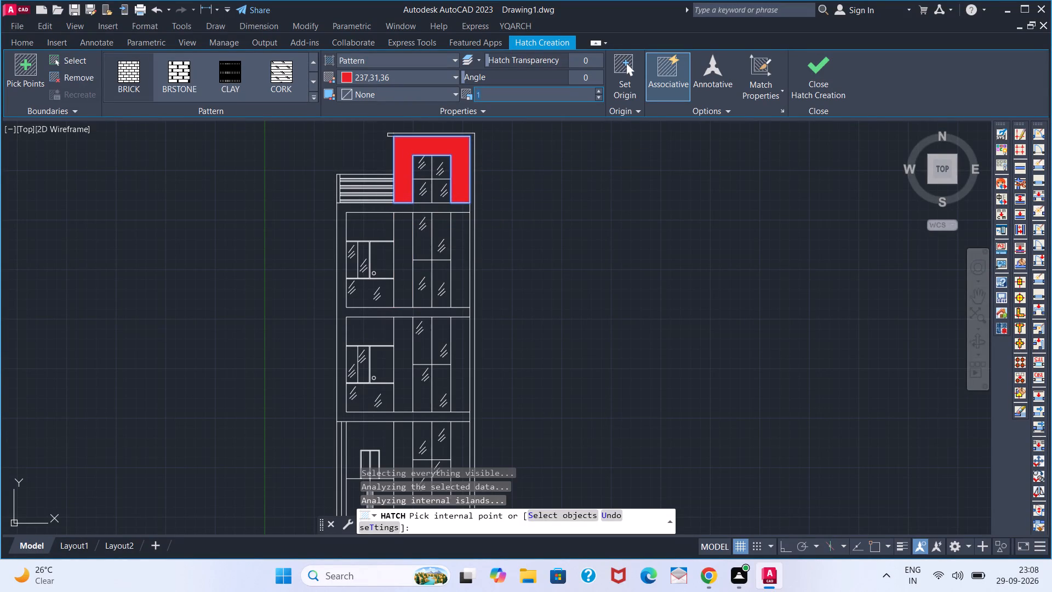
pyautogui.write('50')
pyautogui.press('Return')
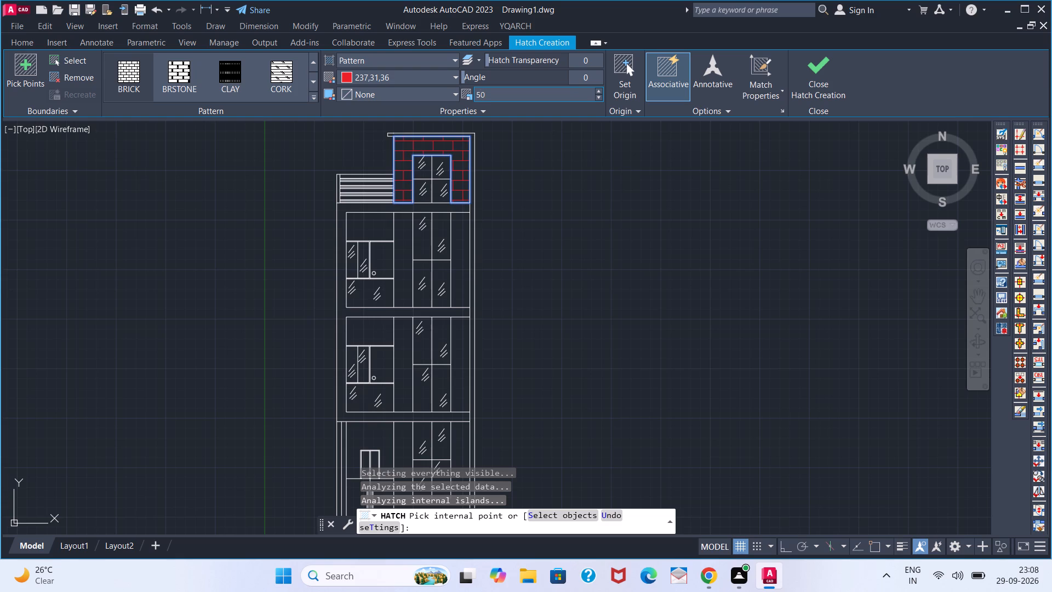
pyautogui.click(507, 94)
pyautogui.write('30')
pyautogui.press('Return')
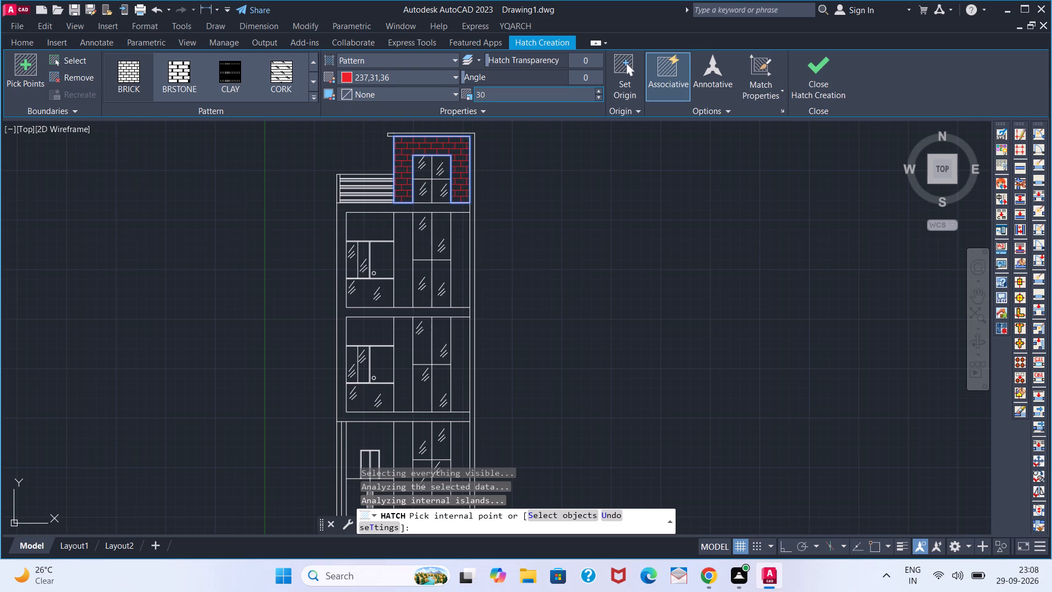
# Add the brick hatch to the wall strips on both sides of the two middle storeys' windows and the ground-floor window wall, and finish the hatch.
pyautogui.click(465, 262)
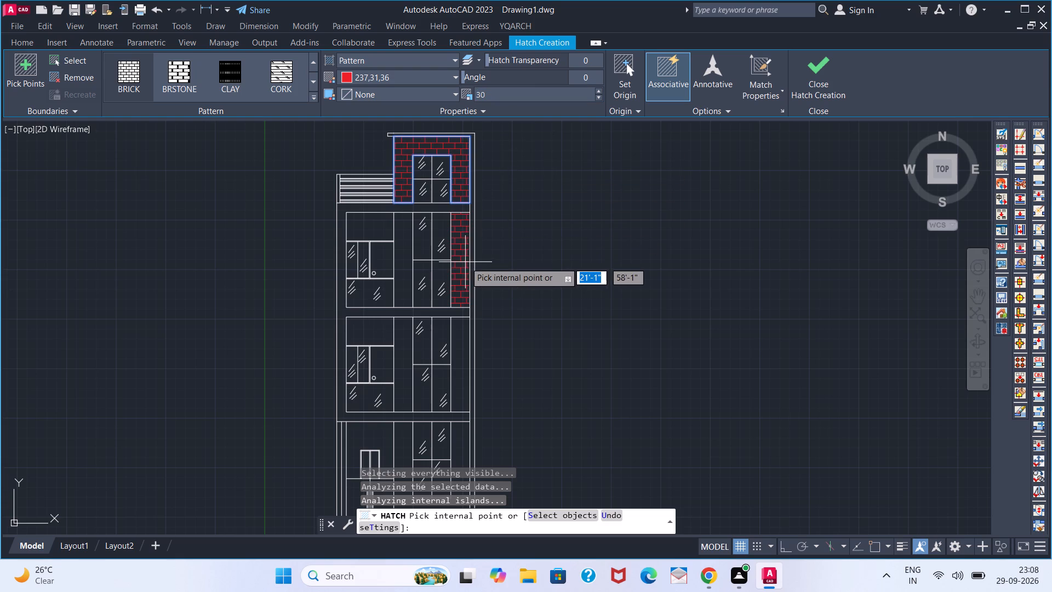
pyautogui.click(411, 246)
pyautogui.moveTo(421, 320); pyautogui.dragTo(433, 244, button='middle')
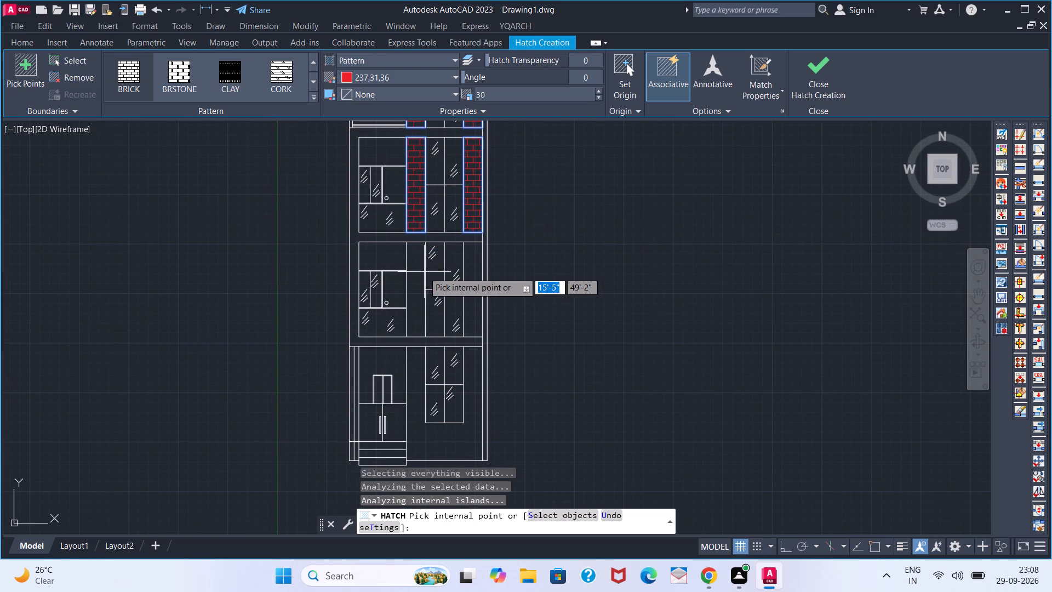
pyautogui.click(419, 271)
pyautogui.click(476, 276)
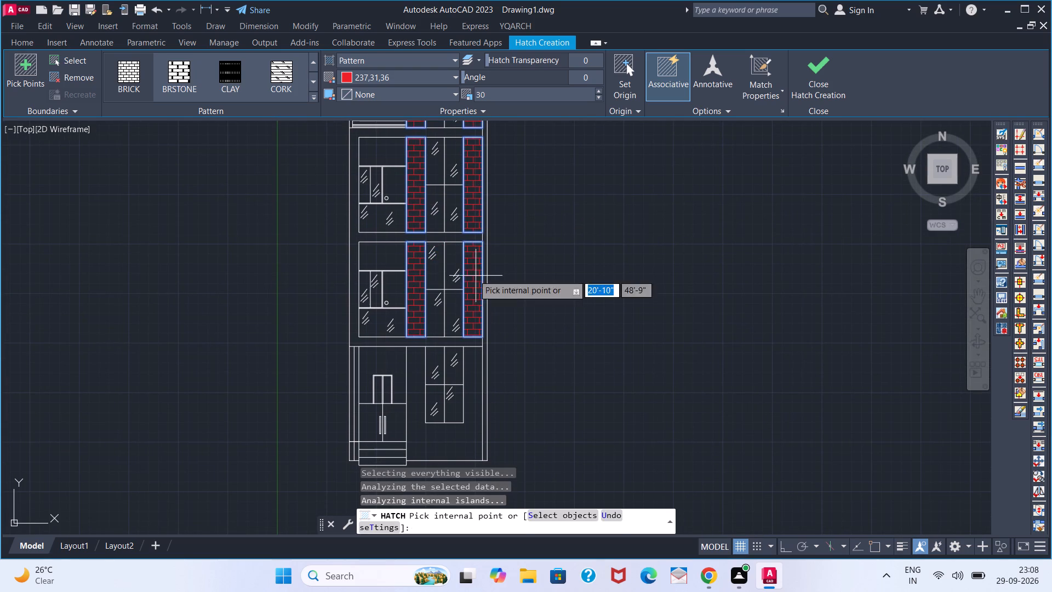
pyautogui.click(418, 391)
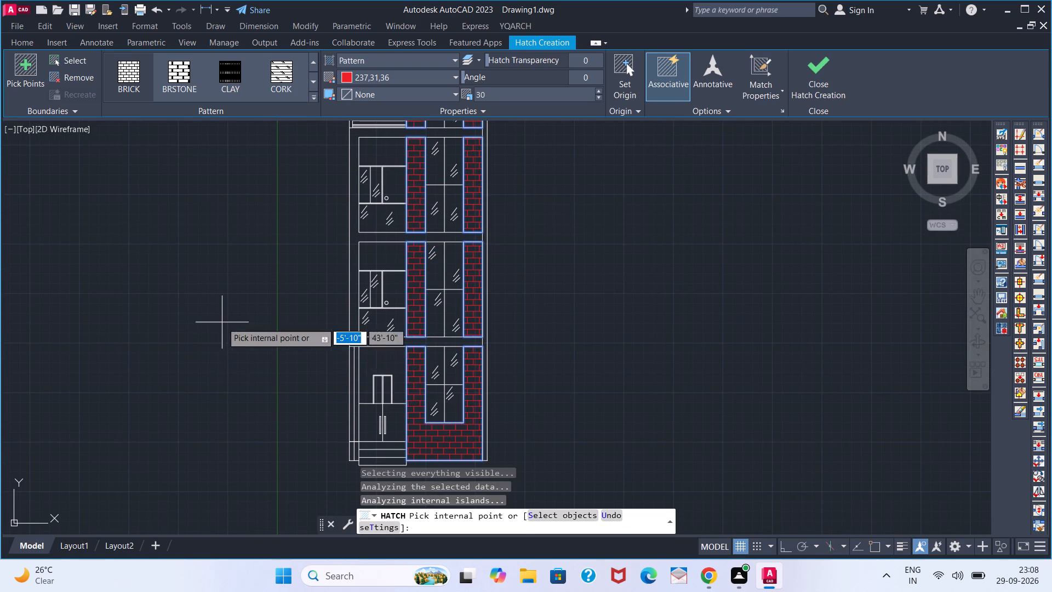
pyautogui.scroll(-1, 248, 311)
pyautogui.moveTo(248, 310); pyautogui.dragTo(268, 356, button='middle')
pyautogui.press('space')
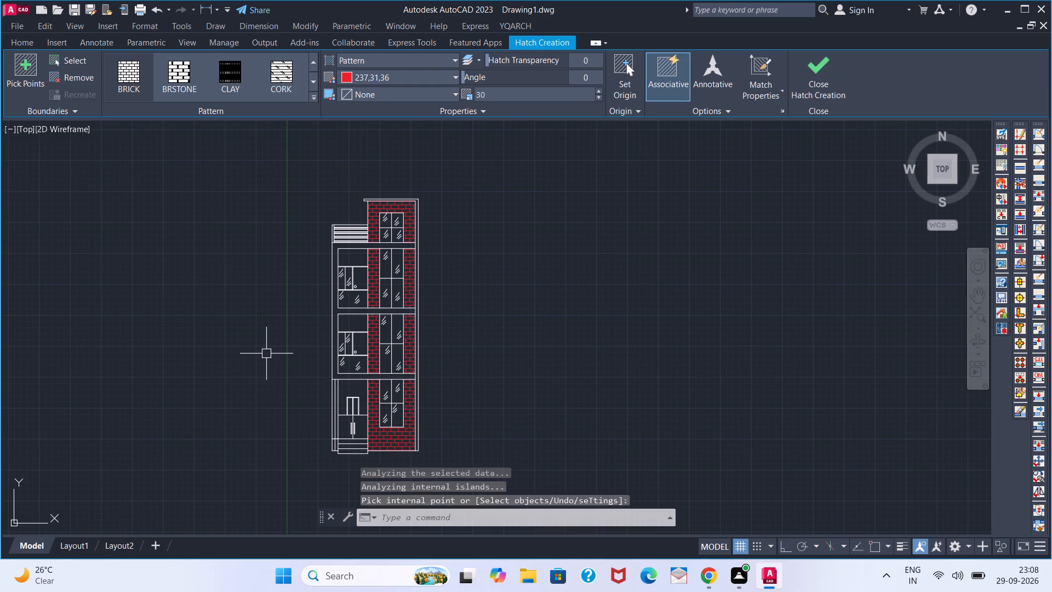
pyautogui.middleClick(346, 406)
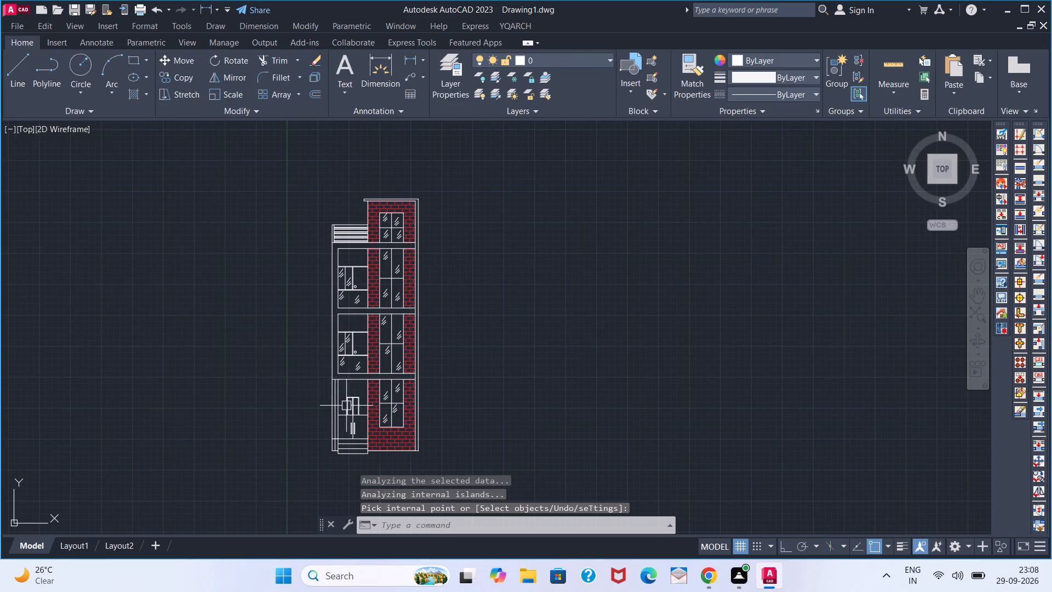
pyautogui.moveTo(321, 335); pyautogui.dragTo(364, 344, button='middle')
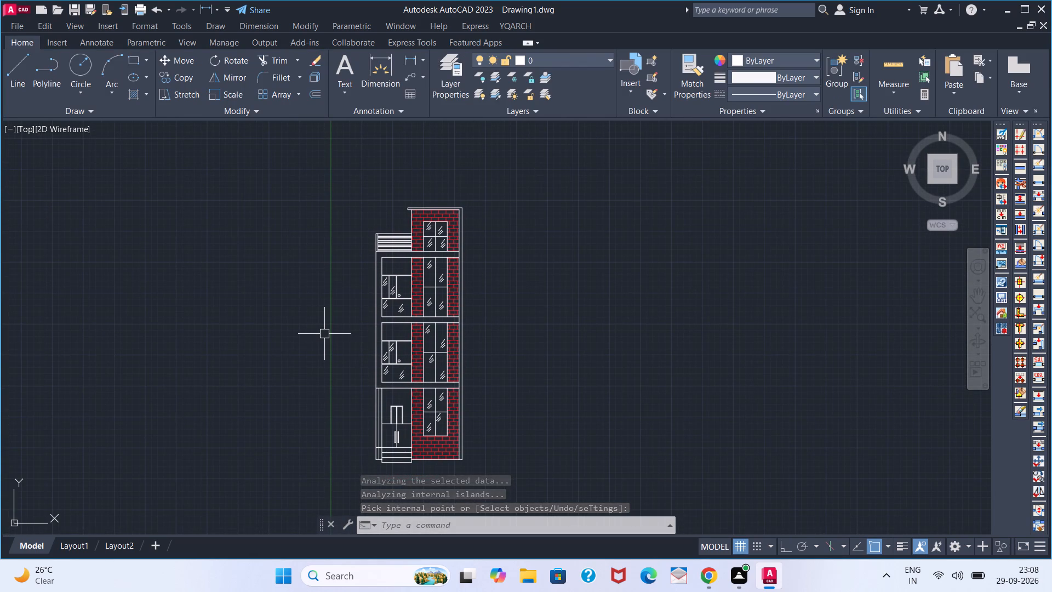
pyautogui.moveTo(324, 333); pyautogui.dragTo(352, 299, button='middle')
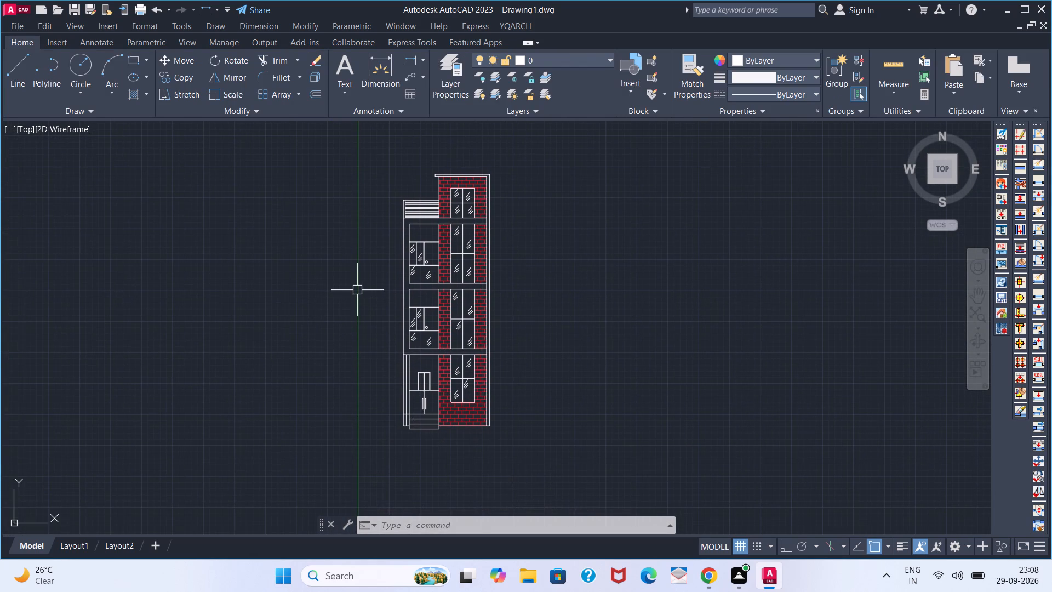
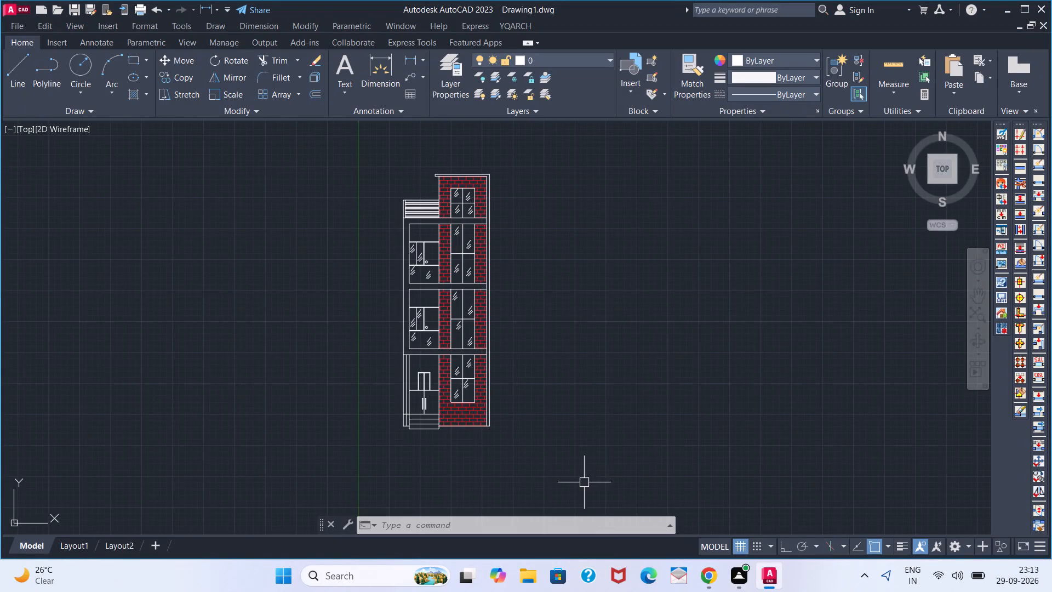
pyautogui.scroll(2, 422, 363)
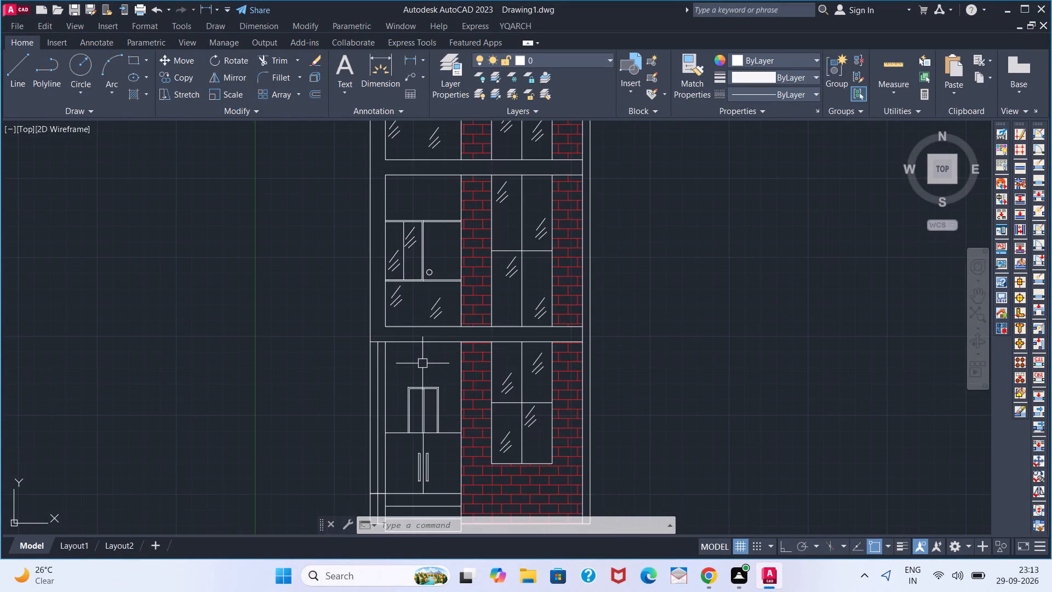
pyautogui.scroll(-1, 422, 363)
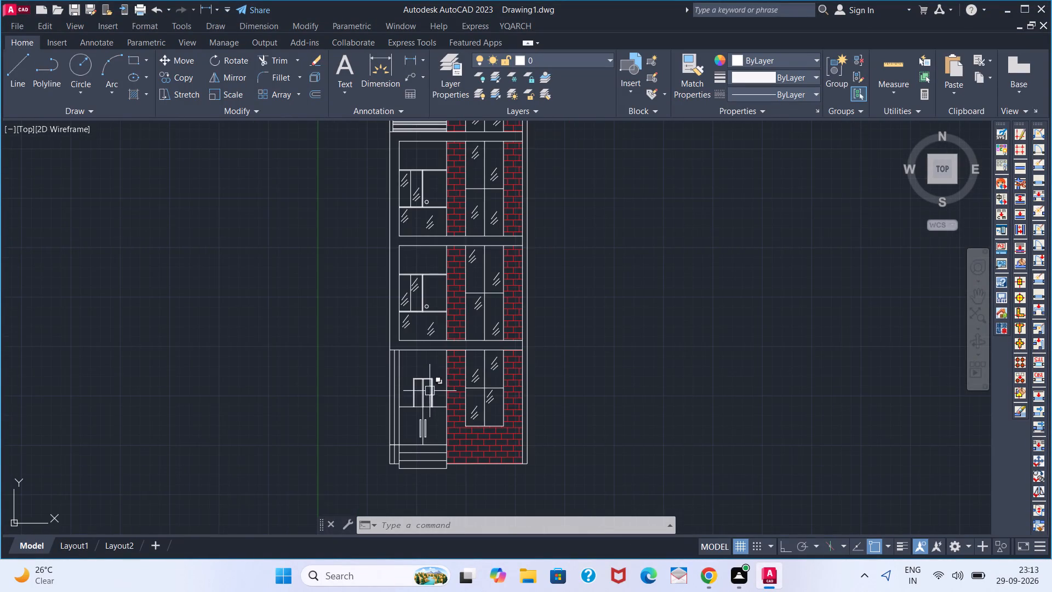
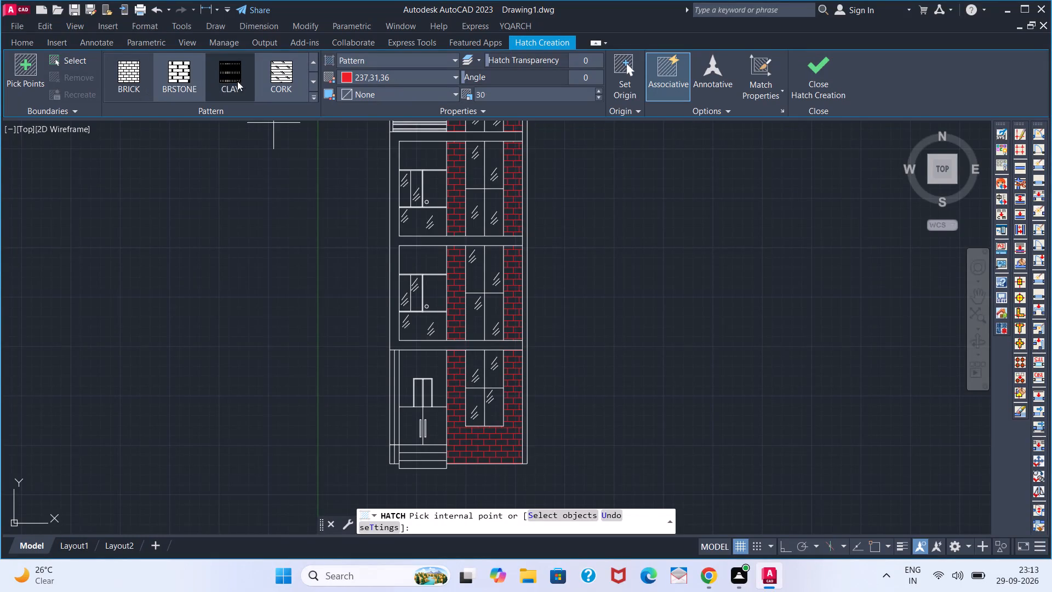
# Fill the connected floor-slab bands and side wall strip of the facade with a SOLID hatch in orange 248,153,30.
pyautogui.scroll(12, 290, 81)
pyautogui.click(133, 75)
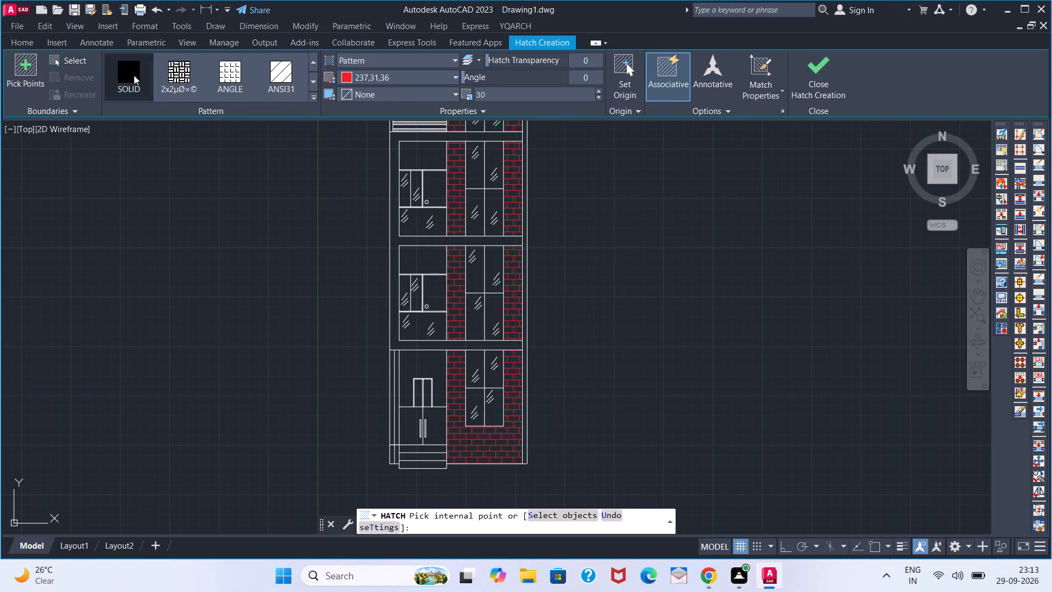
pyautogui.click(387, 77)
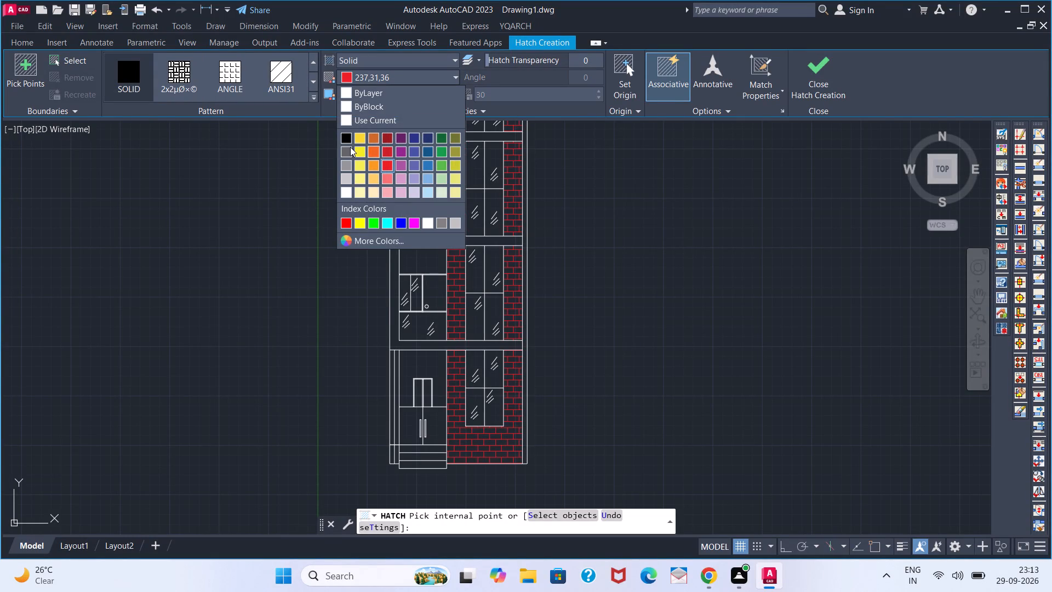
pyautogui.click(376, 167)
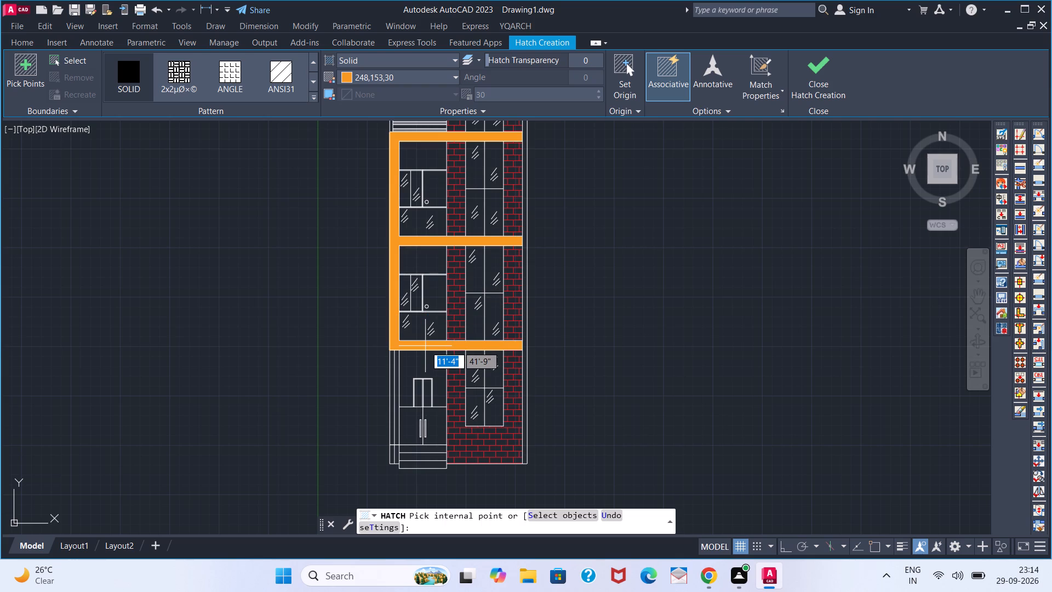
pyautogui.click(425, 346)
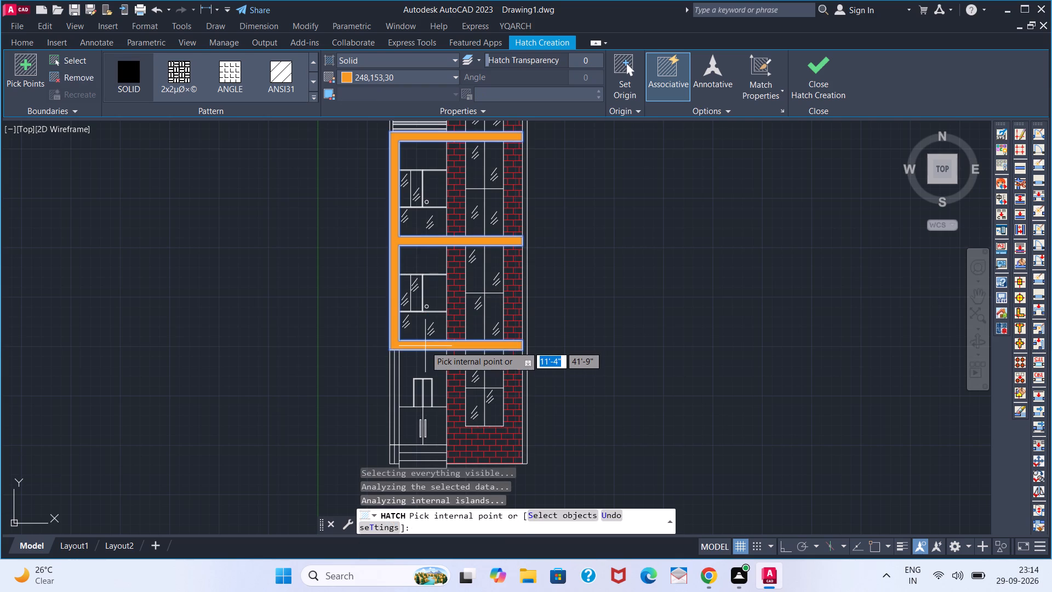
pyautogui.press('space')
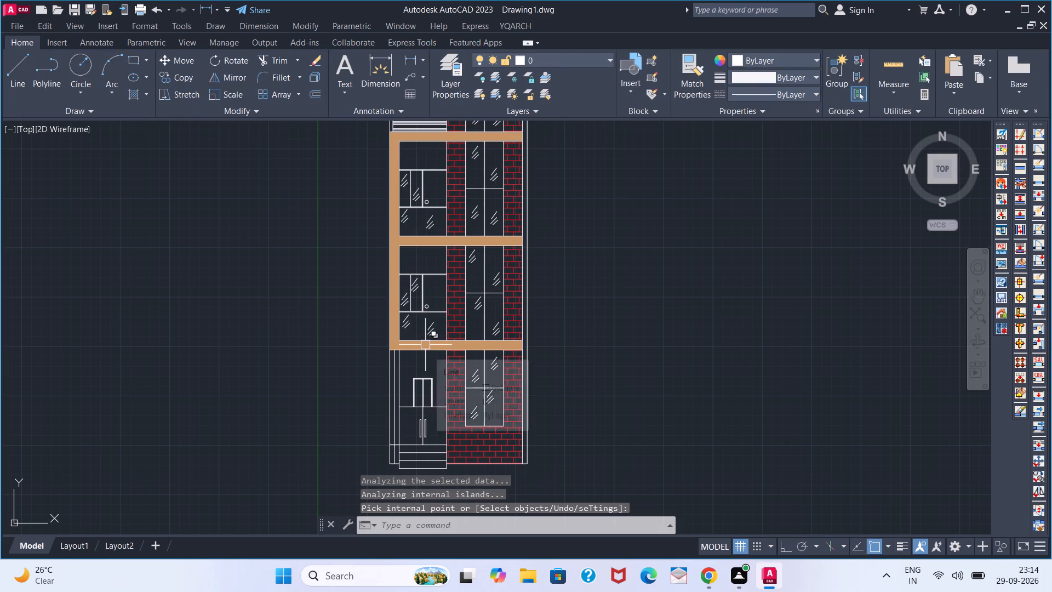
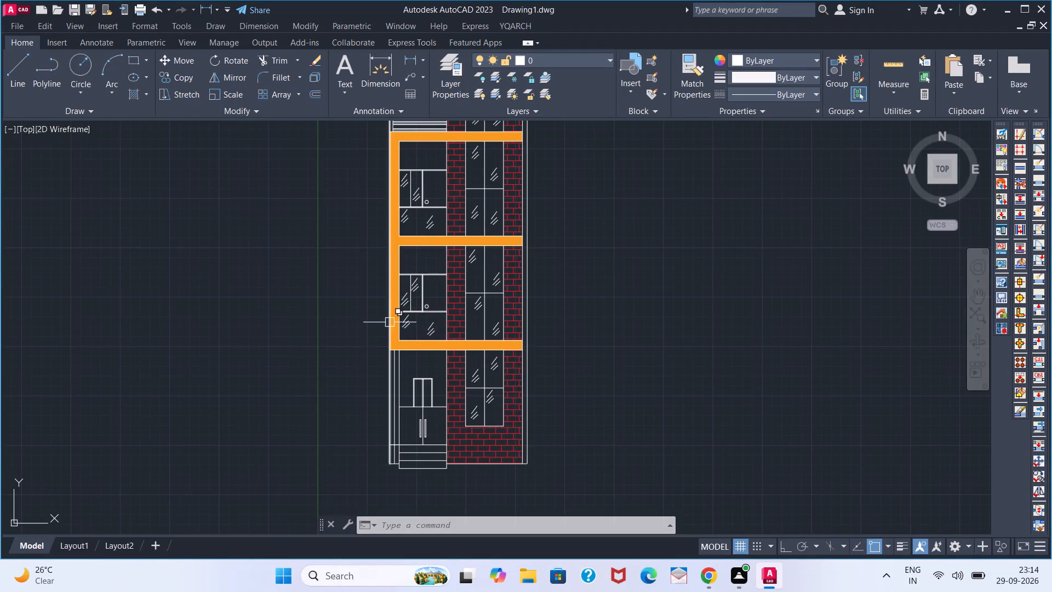
# Fill both balconies' glass railings and window panes and the entrance door's upper panes with a SOLID hatch in light green 175,217,170.
pyautogui.moveTo(411, 307); pyautogui.dragTo(381, 335, button='middle')
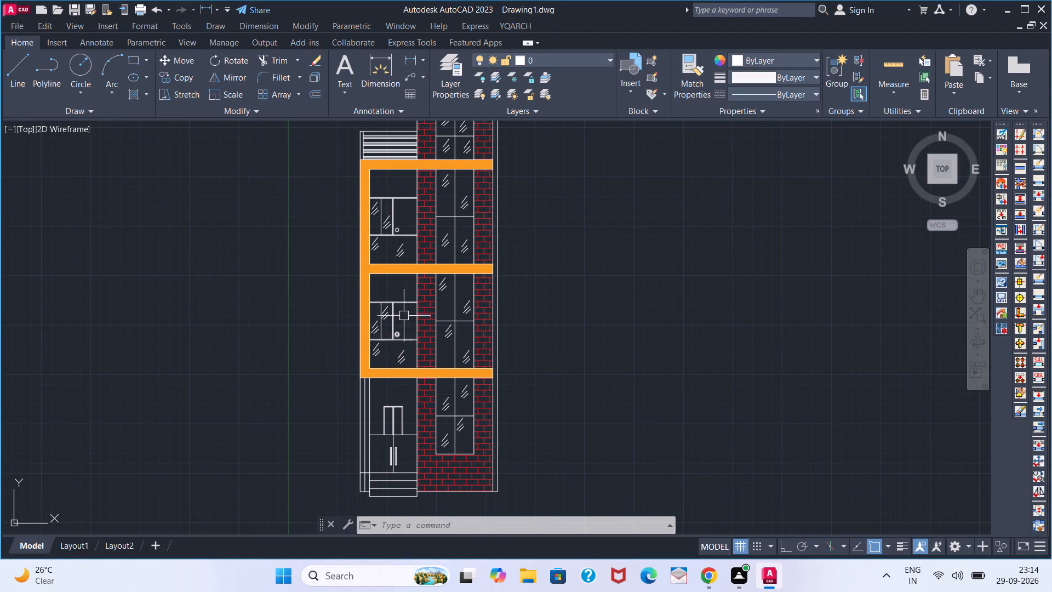
pyautogui.click(131, 92)
pyautogui.click(376, 77)
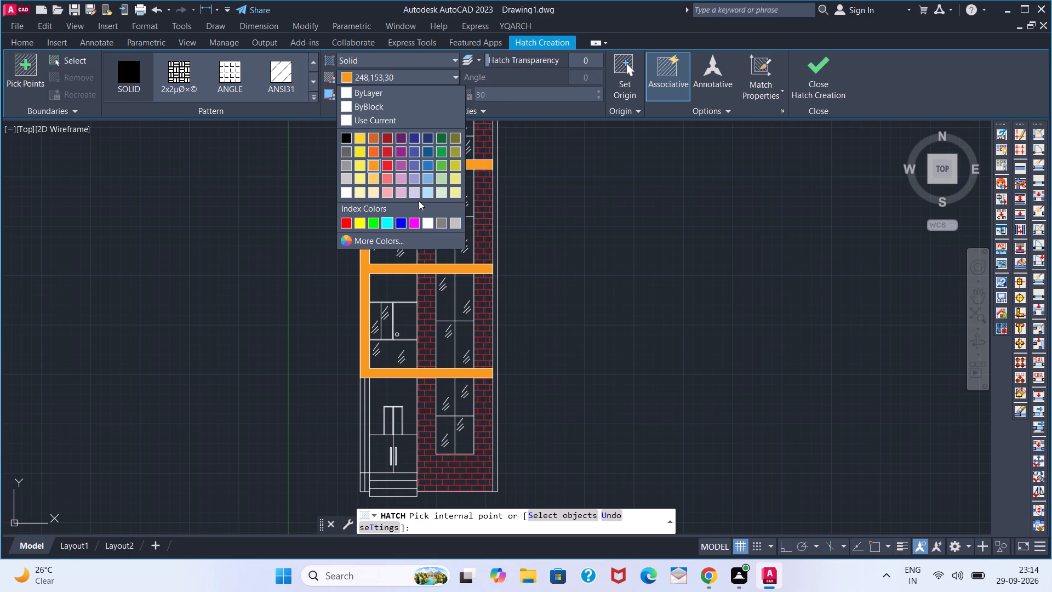
pyautogui.click(443, 184)
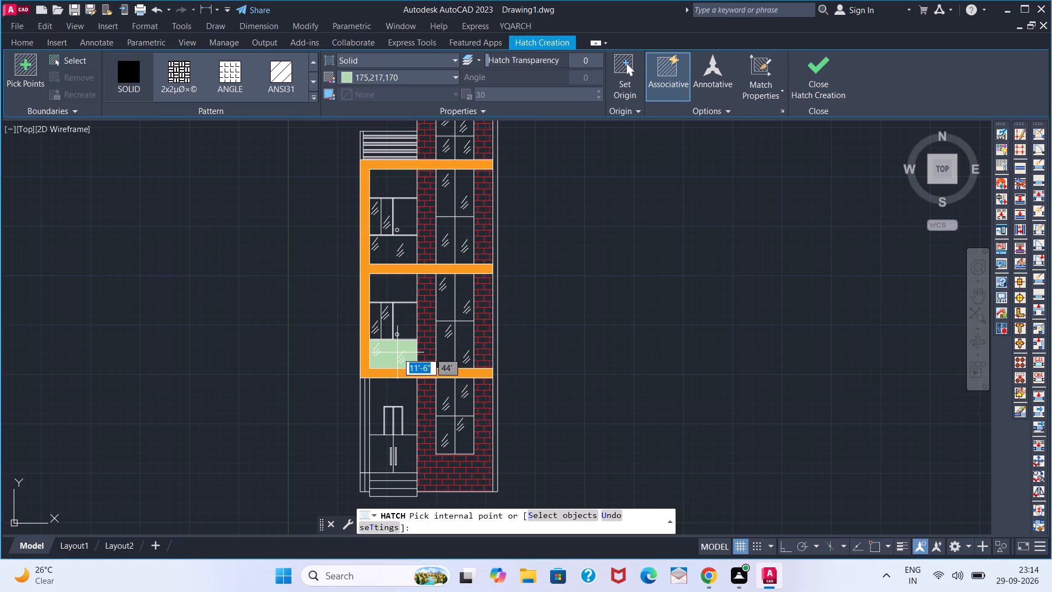
pyautogui.click(397, 352)
pyautogui.click(388, 327)
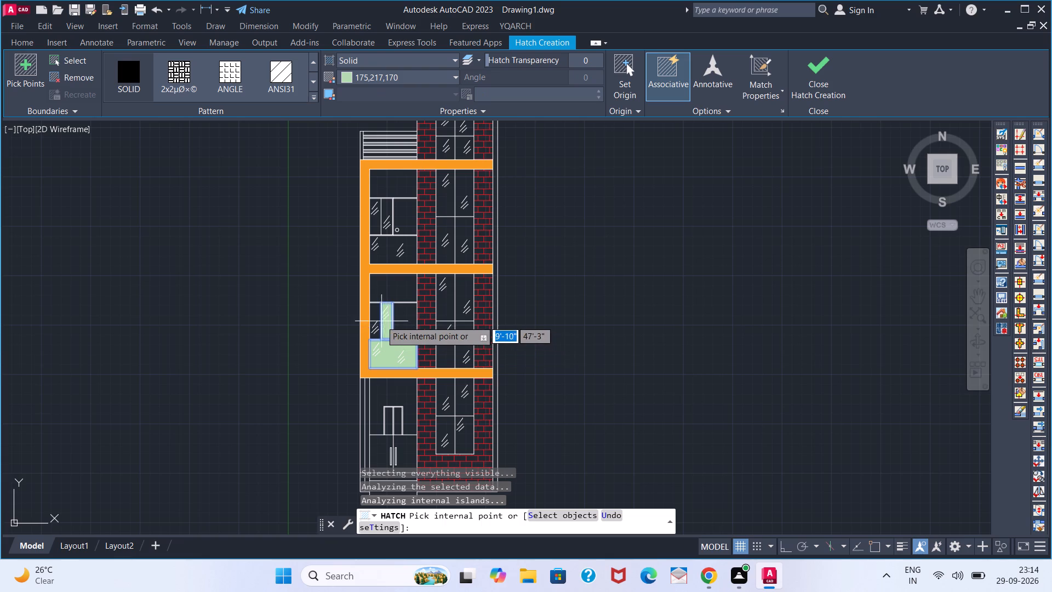
pyautogui.click(379, 319)
pyautogui.click(384, 238)
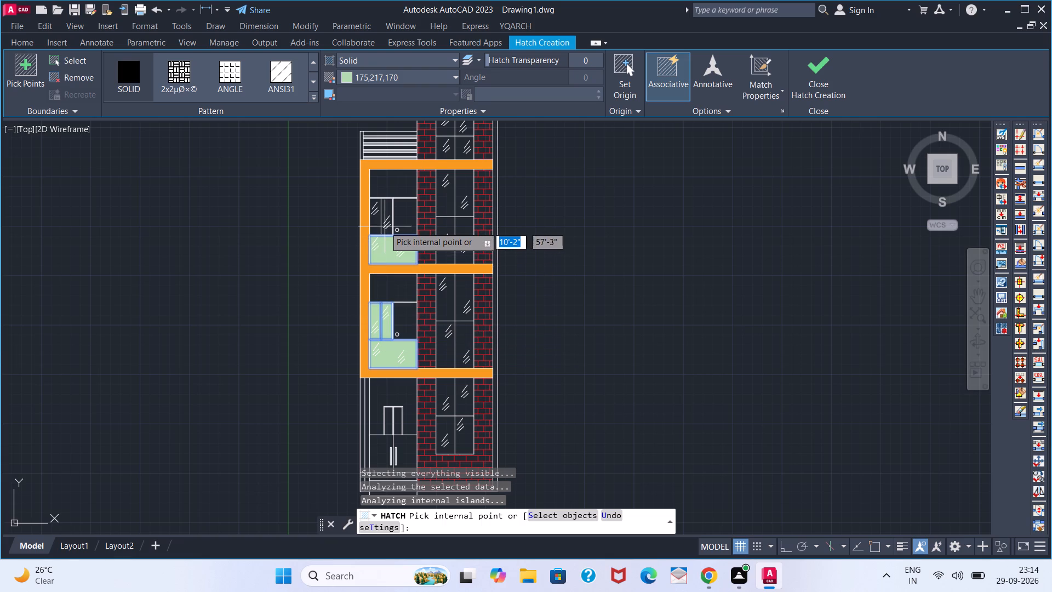
pyautogui.click(385, 217)
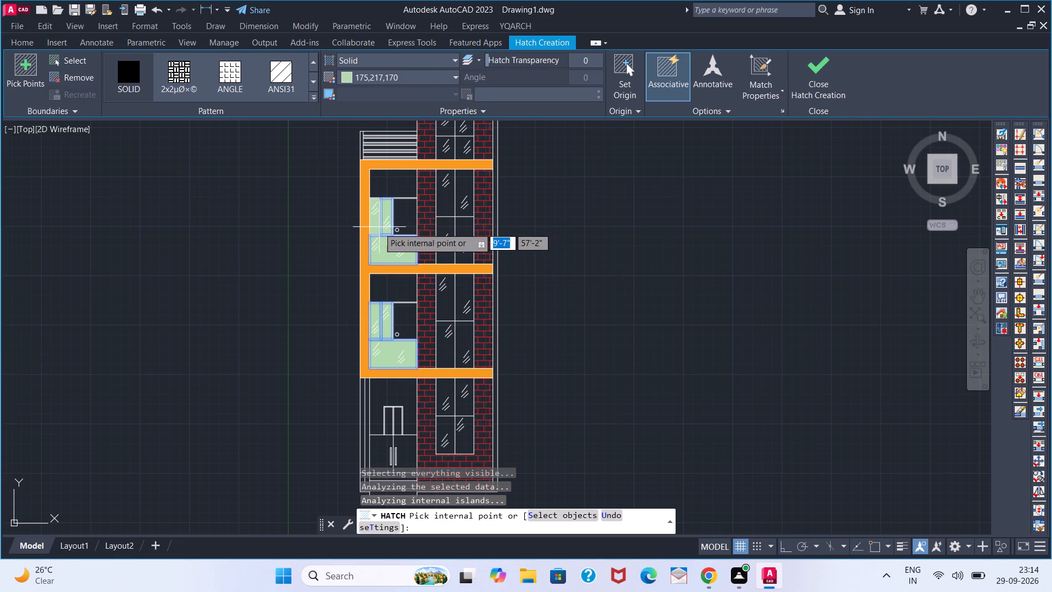
pyautogui.click(379, 227)
pyautogui.moveTo(459, 251); pyautogui.dragTo(456, 272, button='middle')
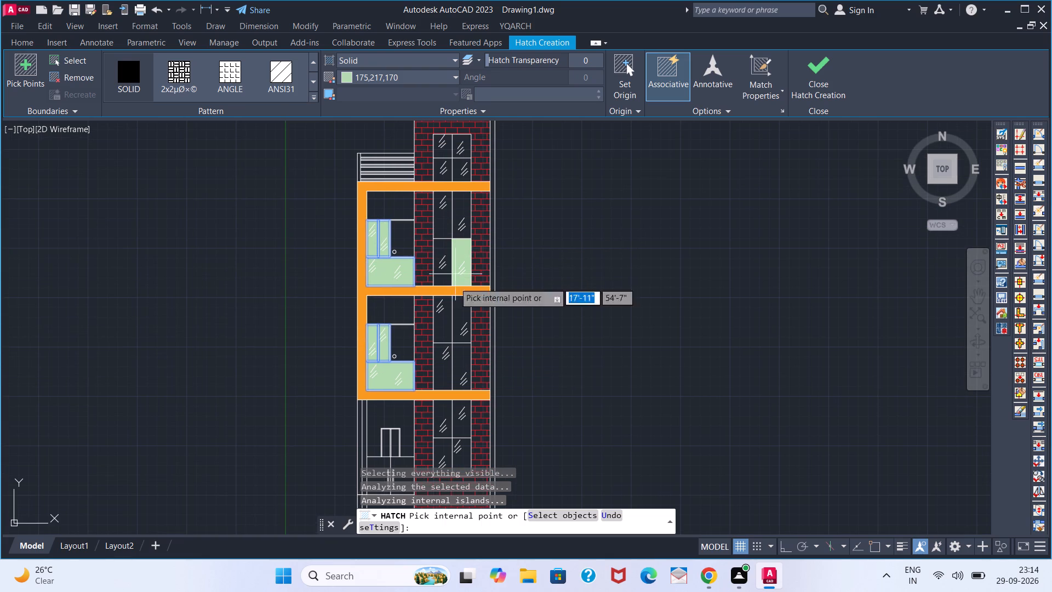
pyautogui.click(394, 436)
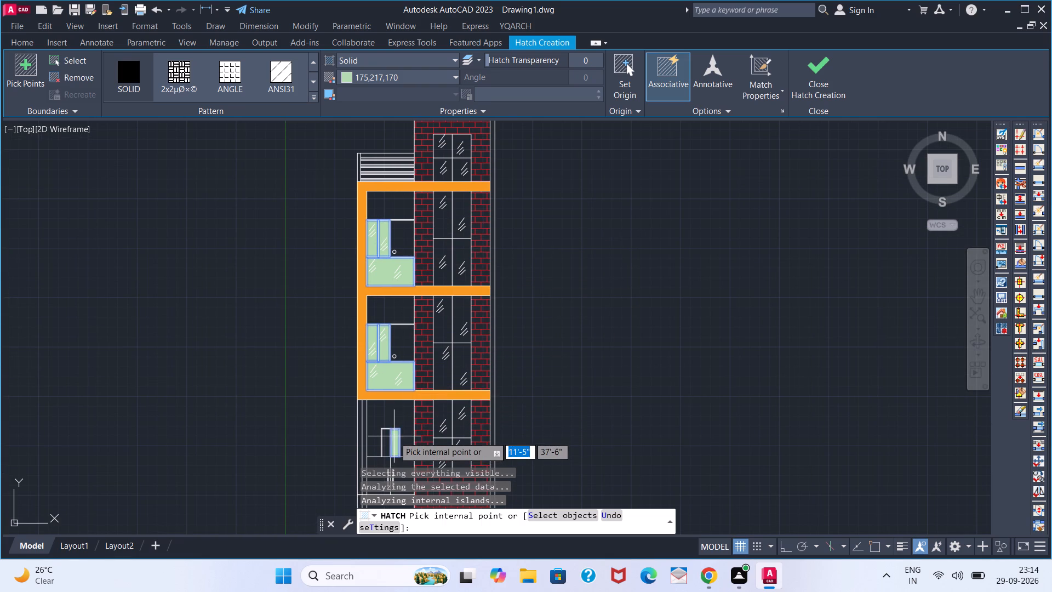
pyautogui.click(387, 437)
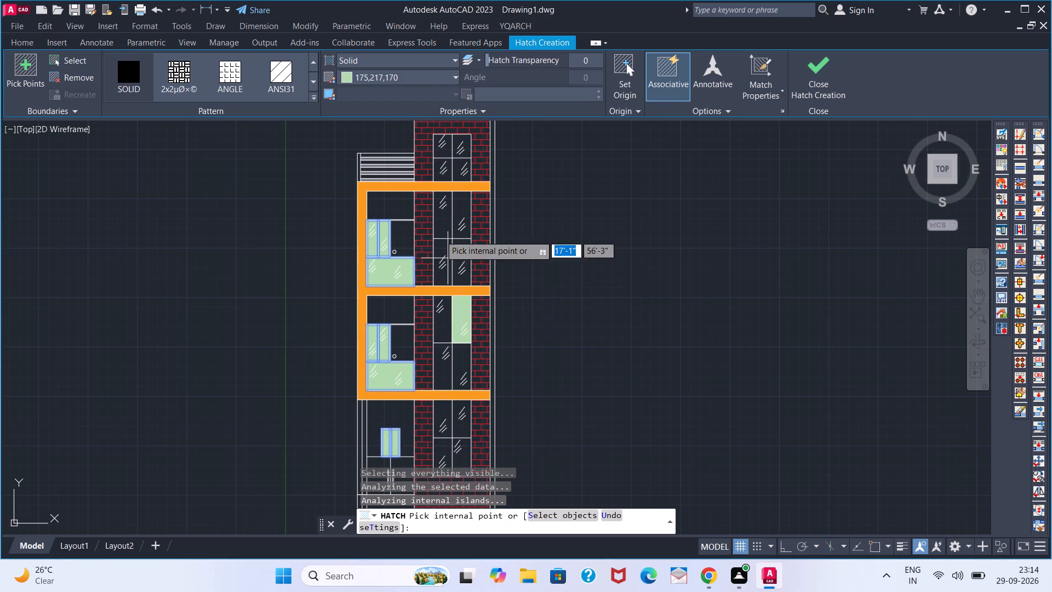
# Add the four panes of the topmost brick-wall window and the four panes of the window one floor below to the green hatch.
pyautogui.scroll(2, 441, 166)
pyautogui.click(438, 163)
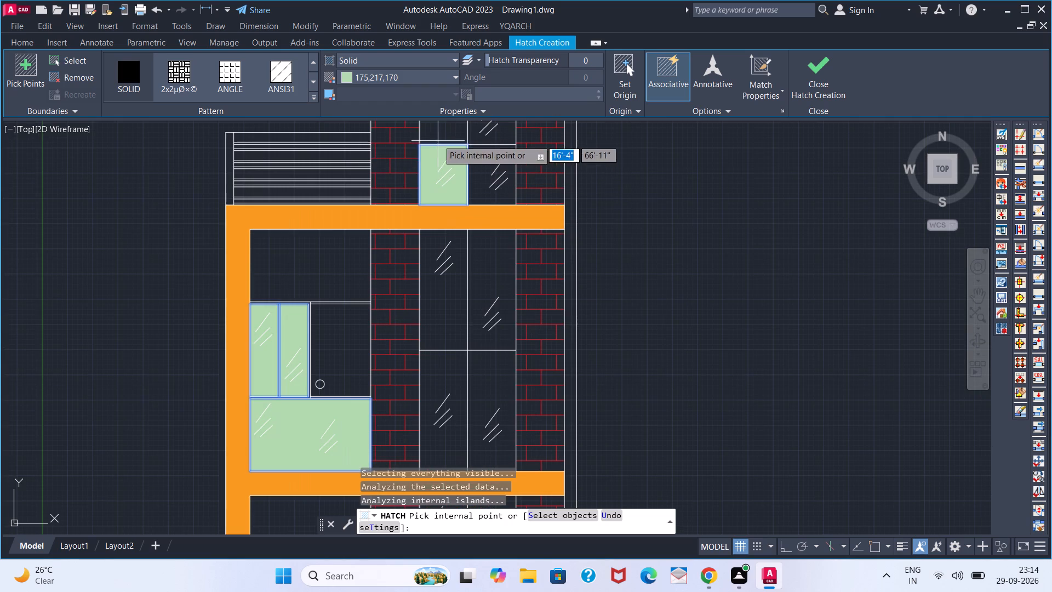
pyautogui.click(438, 136)
pyautogui.click(479, 134)
pyautogui.click(484, 177)
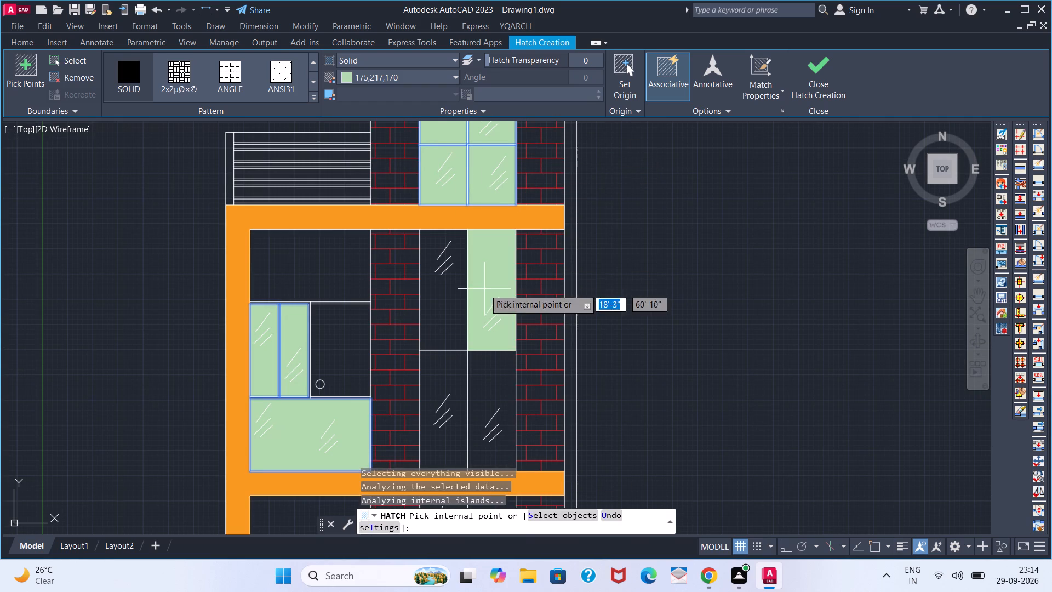
pyautogui.click(484, 289)
pyautogui.click(461, 294)
pyautogui.click(462, 401)
pyautogui.click(480, 389)
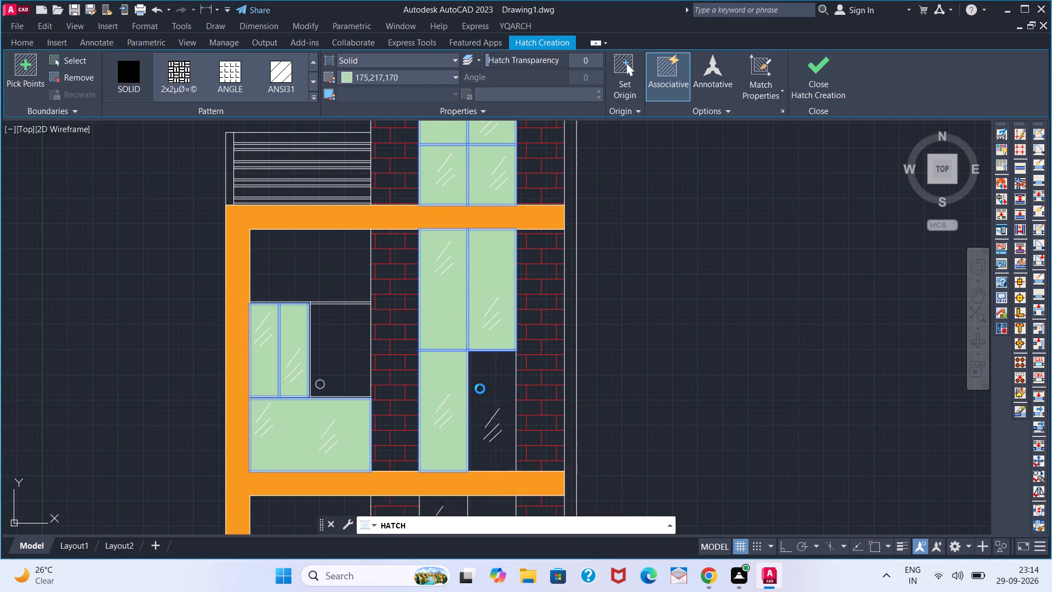
# Add the four brick-wall window panes between the lowest and middle orange slab bands to the green solid hatch.
pyautogui.scroll(-4, 478, 386)
pyautogui.moveTo(463, 363); pyautogui.dragTo(460, 341, button='middle')
pyautogui.middleClick(459, 268)
pyautogui.moveTo(472, 383); pyautogui.dragTo(484, 292, button='middle')
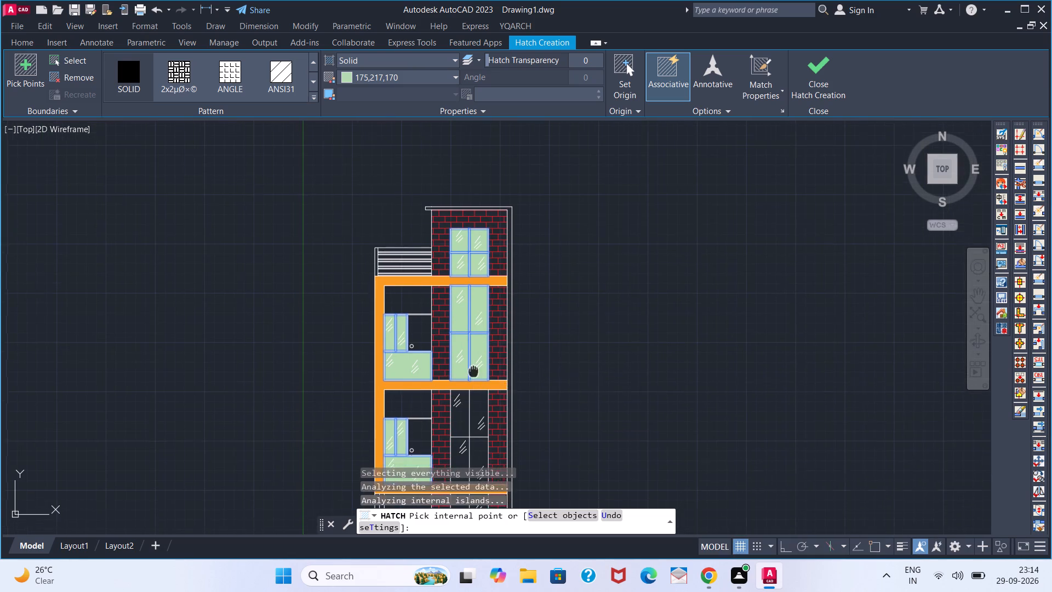
pyautogui.moveTo(484, 292); pyautogui.dragTo(495, 276, button='middle')
pyautogui.scroll(2, 482, 327)
pyautogui.click(482, 327)
pyautogui.click(502, 318)
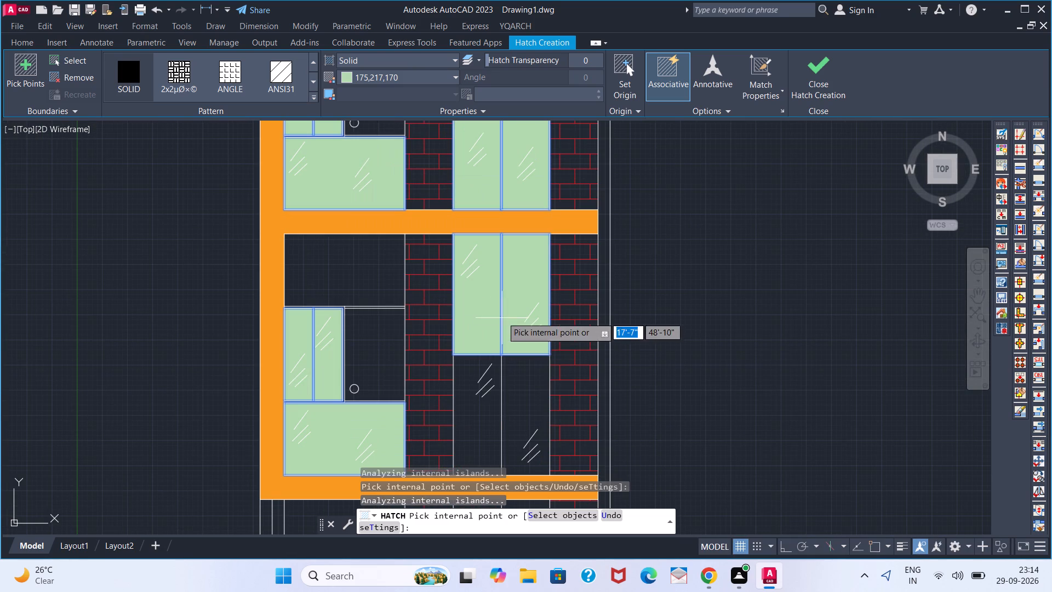
pyautogui.click(486, 397)
pyautogui.click(521, 382)
# Add the four panes of the ground-floor brick-wall window to the green solid hatch and finish the hatch.
pyautogui.scroll(-3, 479, 413)
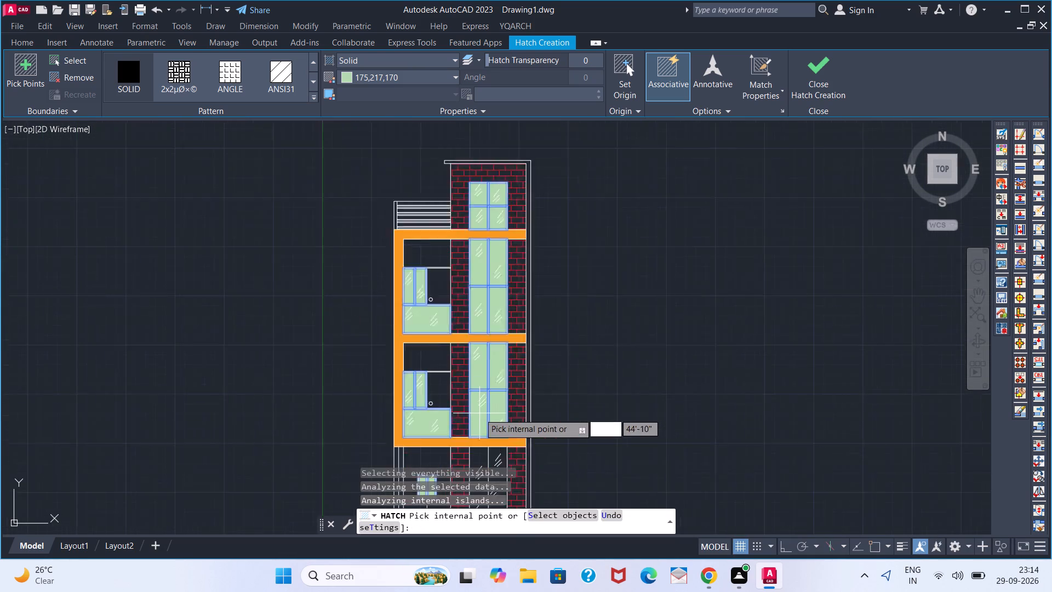
pyautogui.moveTo(488, 371); pyautogui.dragTo(498, 269, button='middle')
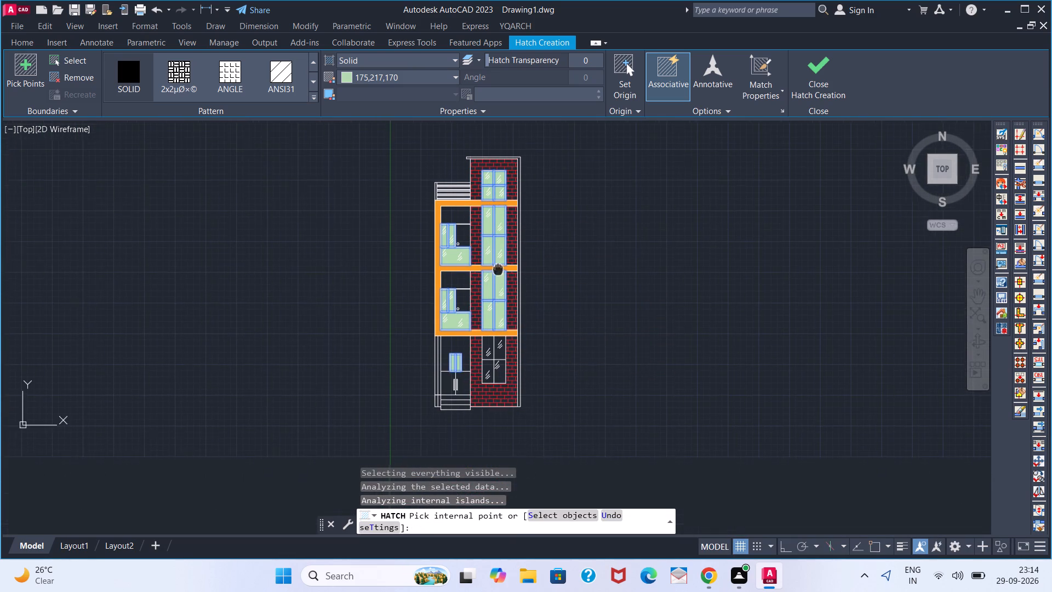
pyautogui.scroll(3, 496, 346)
pyautogui.click(496, 346)
pyautogui.click(471, 335)
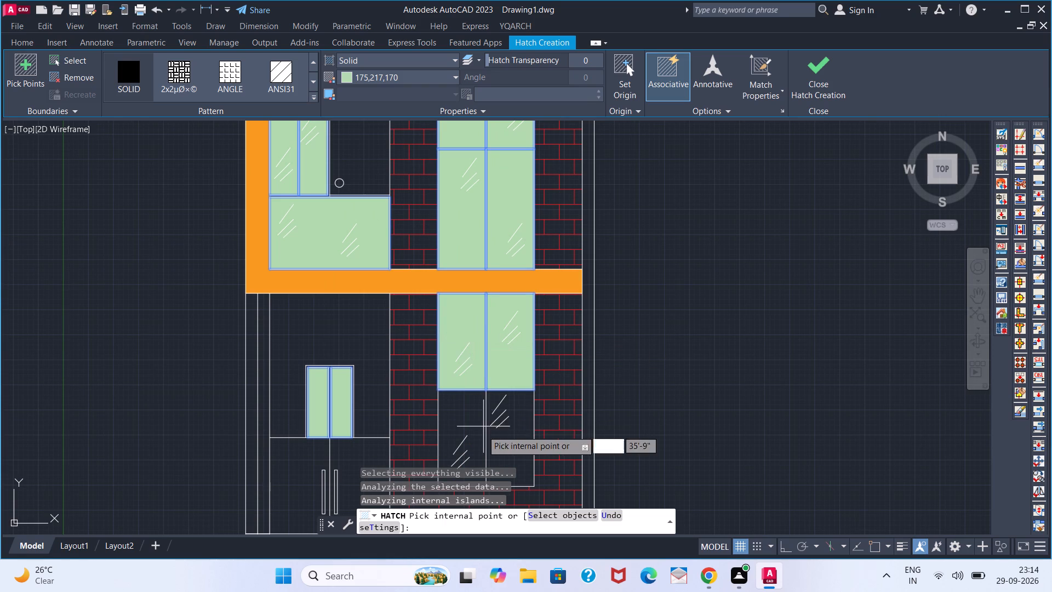
pyautogui.click(475, 423)
pyautogui.click(505, 415)
pyautogui.press('space')
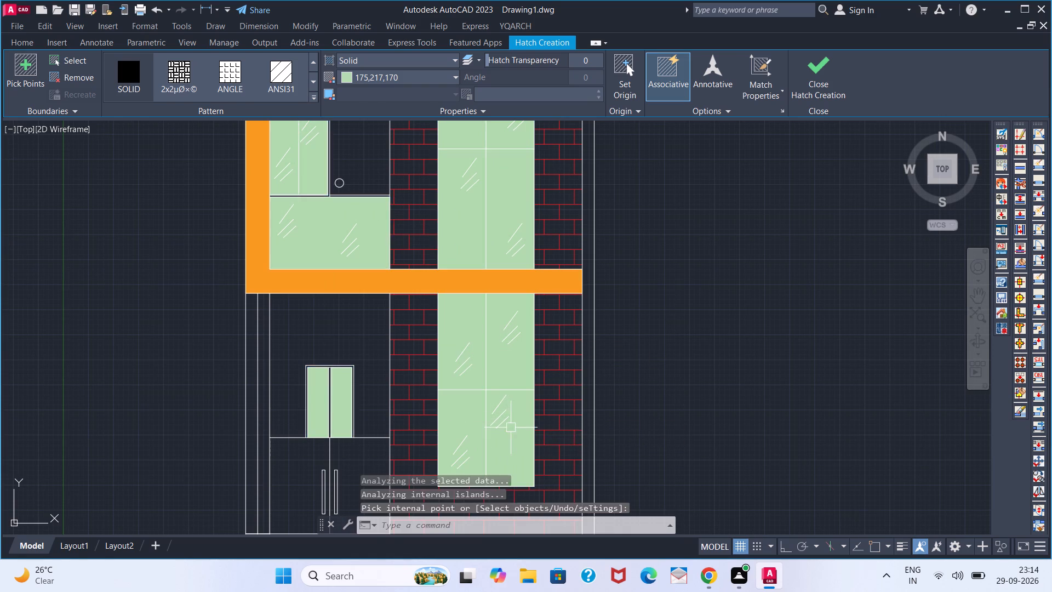
pyautogui.scroll(-3, 445, 419)
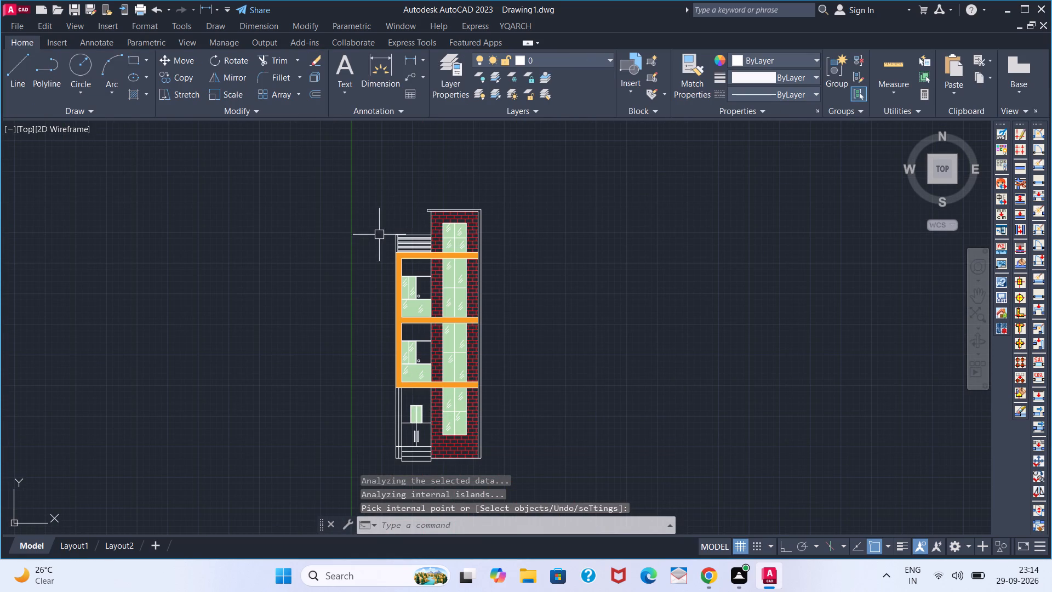
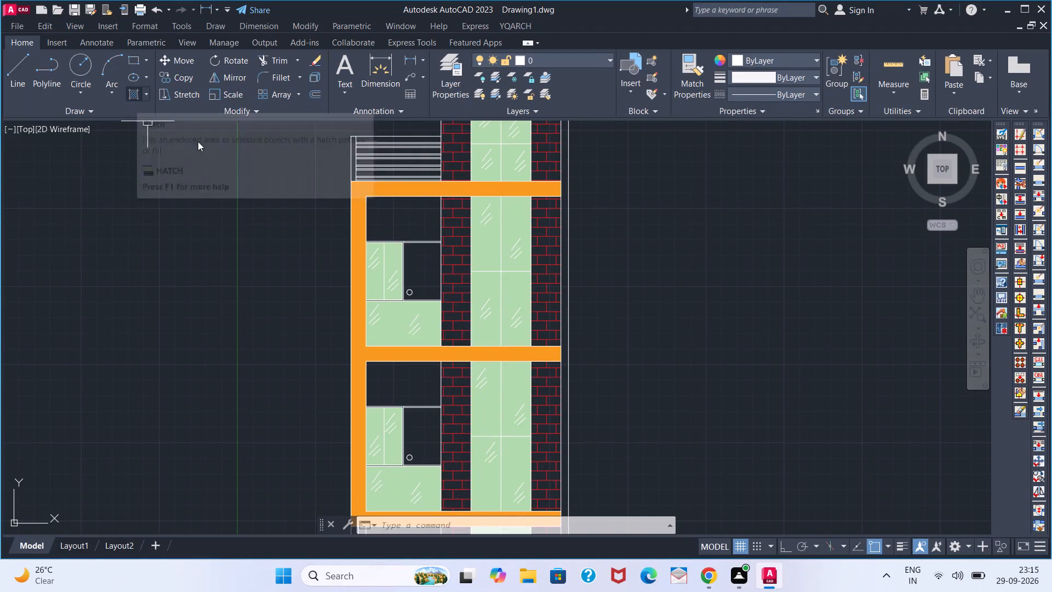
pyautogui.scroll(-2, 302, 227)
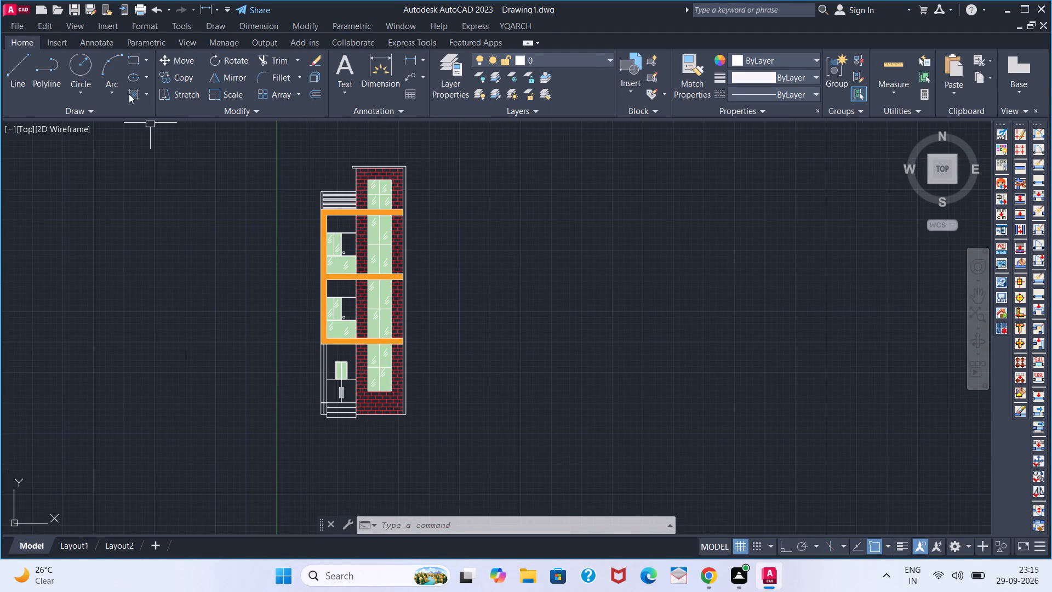
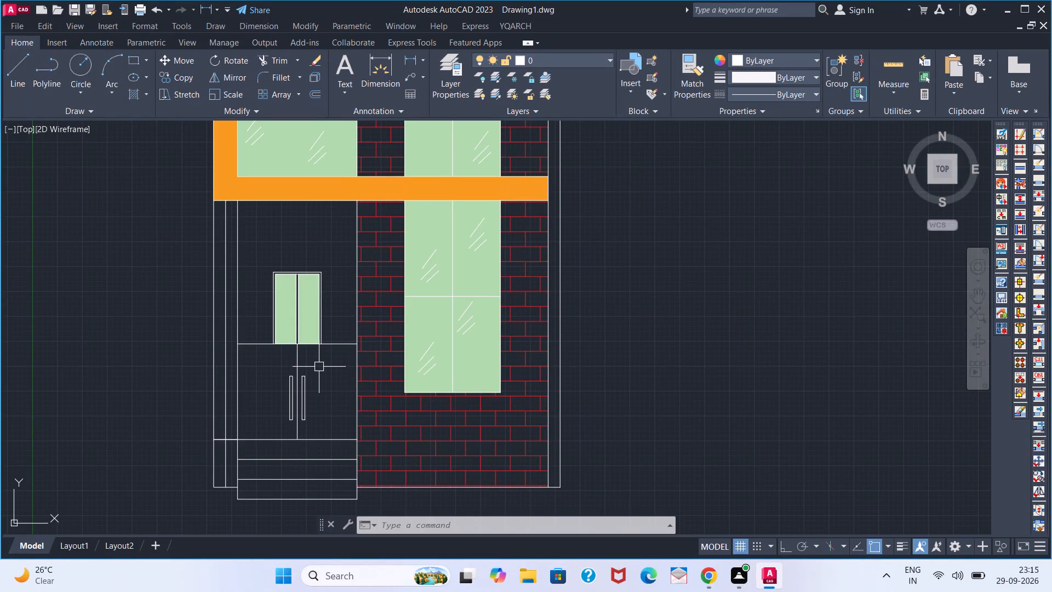
# Draw a diagonal line about 1'-5" long across the upper-left corner of the ground-floor entrance door, from its top edge to its left edge.
pyautogui.press('l')
pyautogui.press('Return')
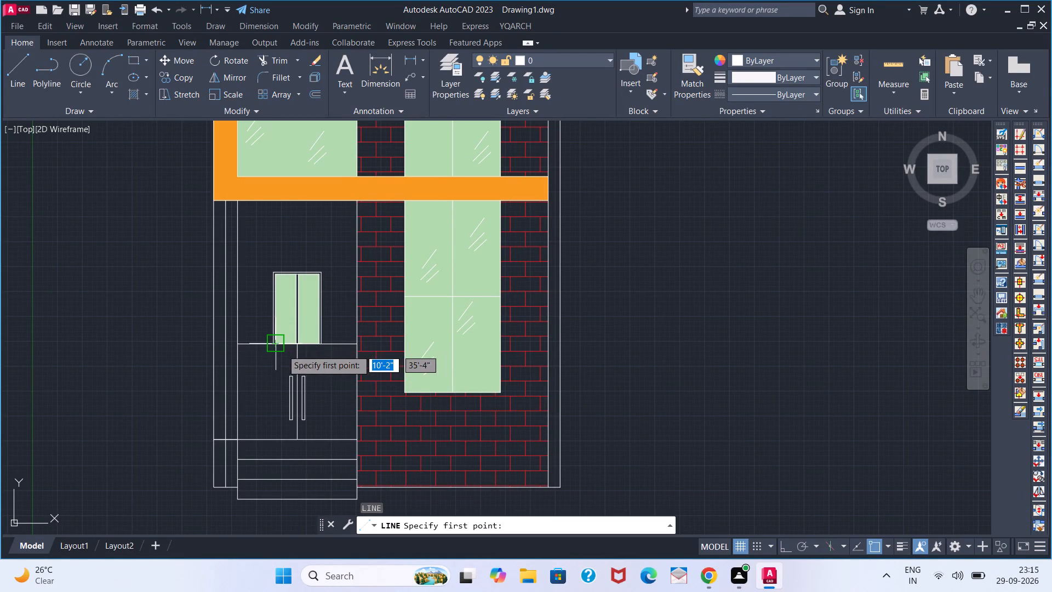
pyautogui.scroll(3, 276, 349)
pyautogui.scroll(2, 216, 332)
pyautogui.scroll(-2, 216, 332)
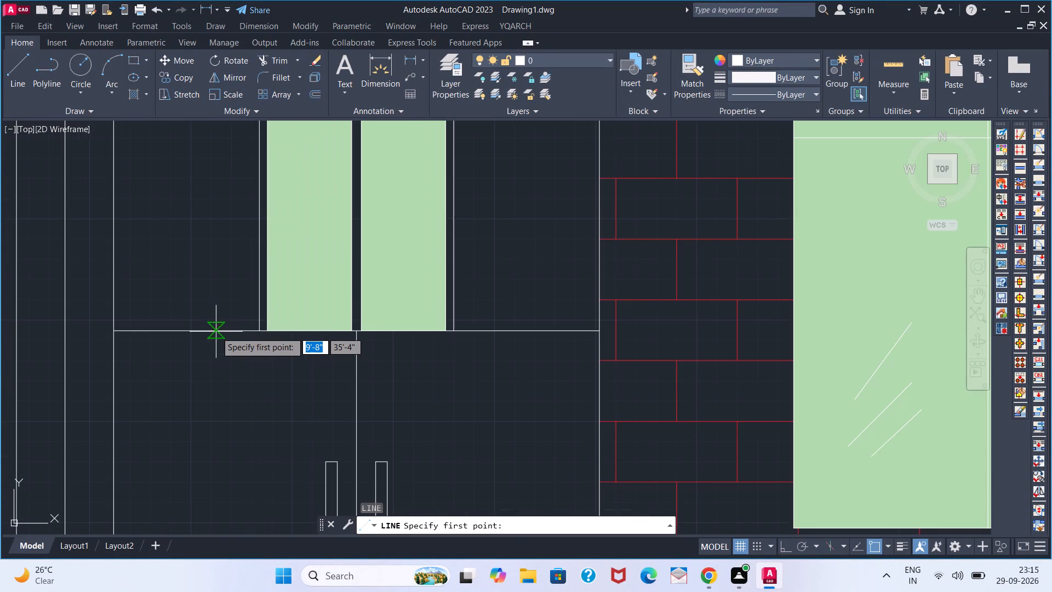
pyautogui.click(216, 332)
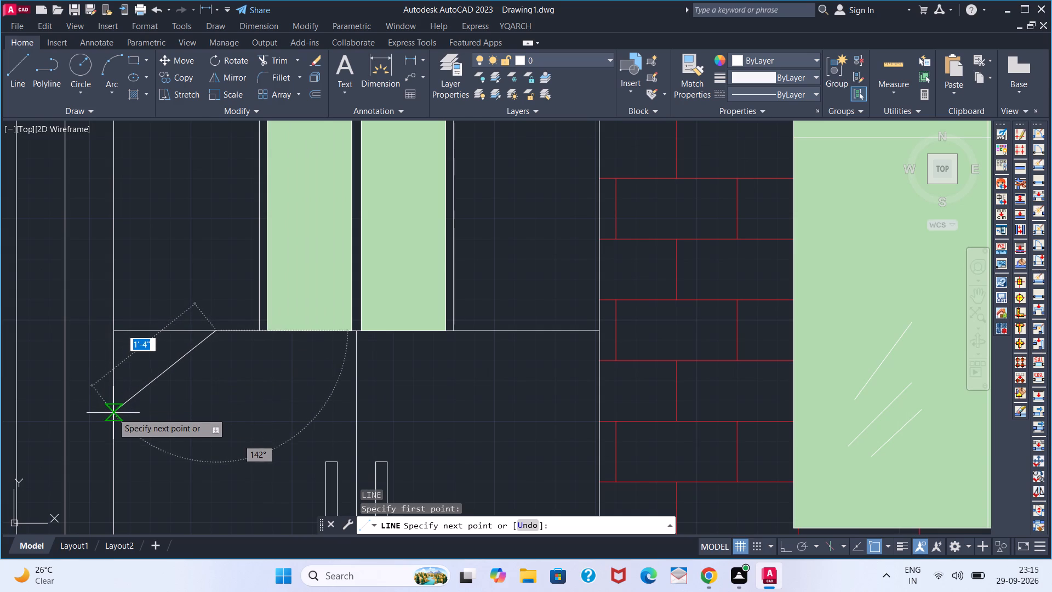
pyautogui.scroll(-2, 113, 415)
pyautogui.scroll(2, 113, 415)
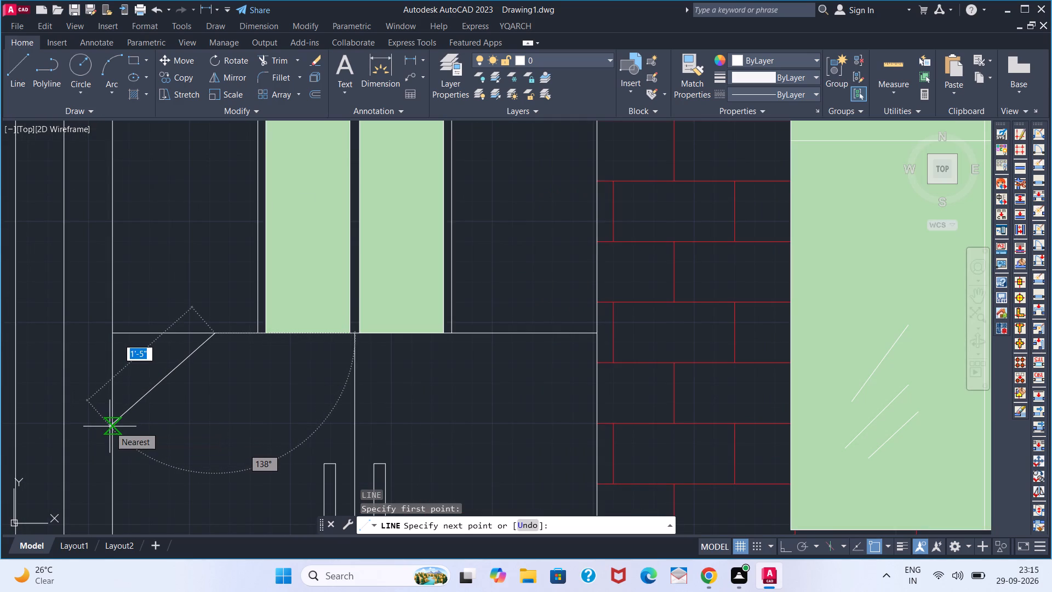
pyautogui.click(110, 426)
pyautogui.press('space')
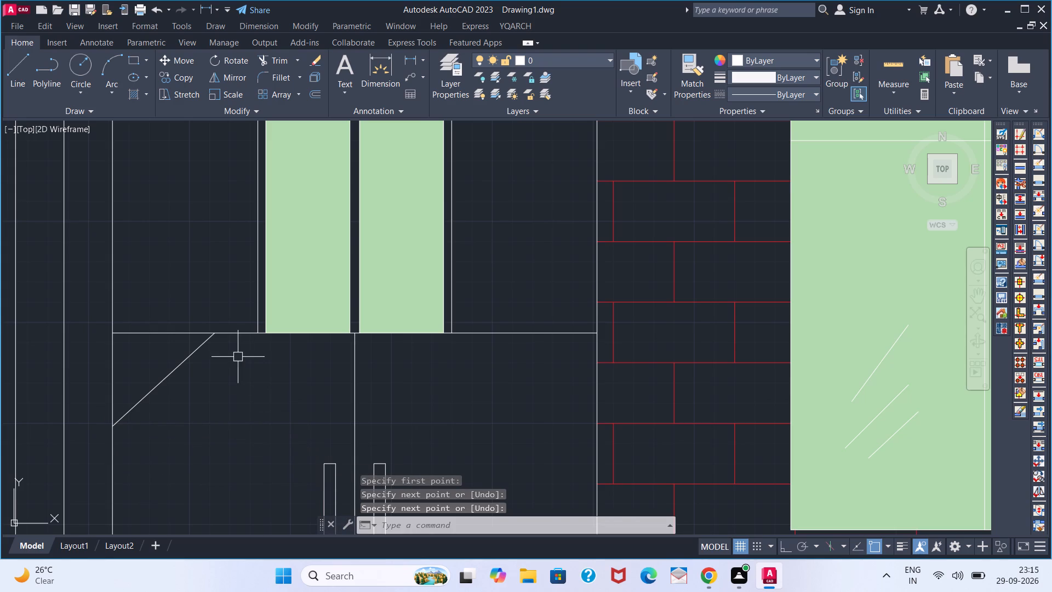
# Offset the diagonal line 4" toward the inside of the entrance door.
pyautogui.press('o')
pyautogui.press('Return')
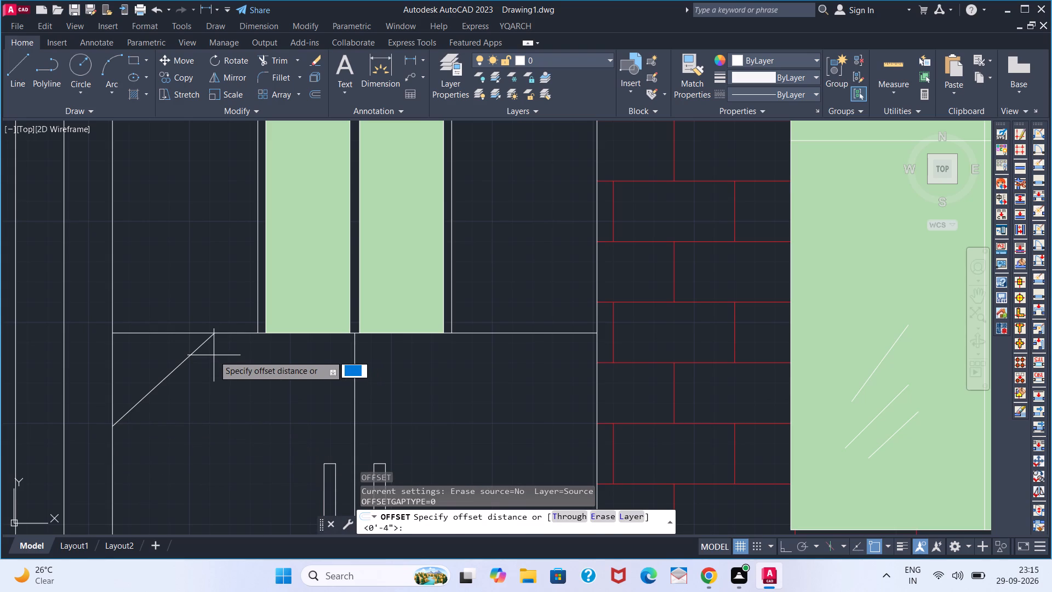
pyautogui.press('Return')
pyautogui.click(188, 352)
pyautogui.click(217, 401)
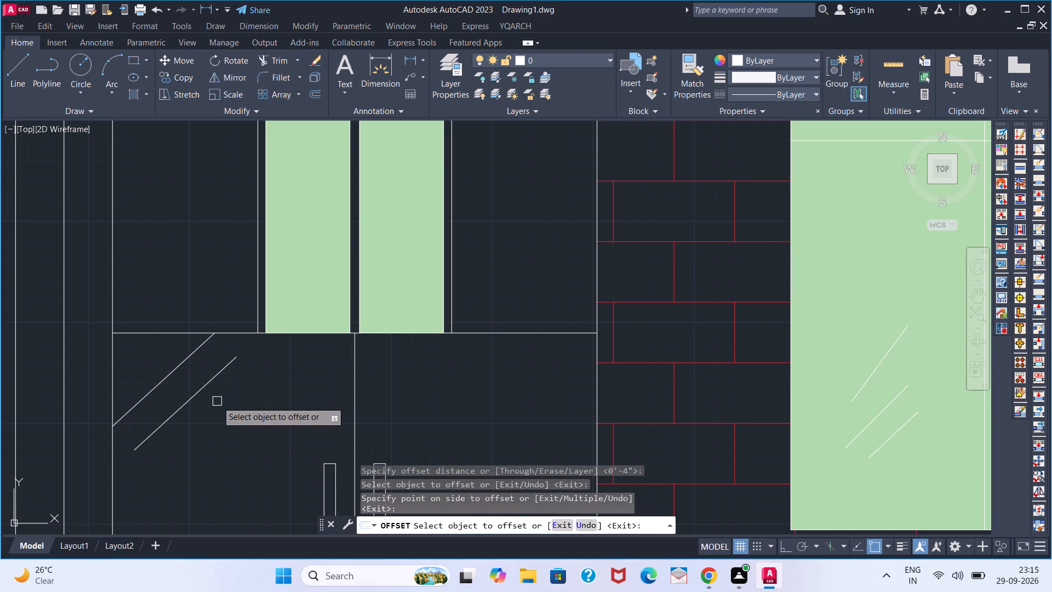
pyautogui.press('space')
# Extend both ends of the offset diagonal to the entrance door's top and left edges.
pyautogui.write('EX')
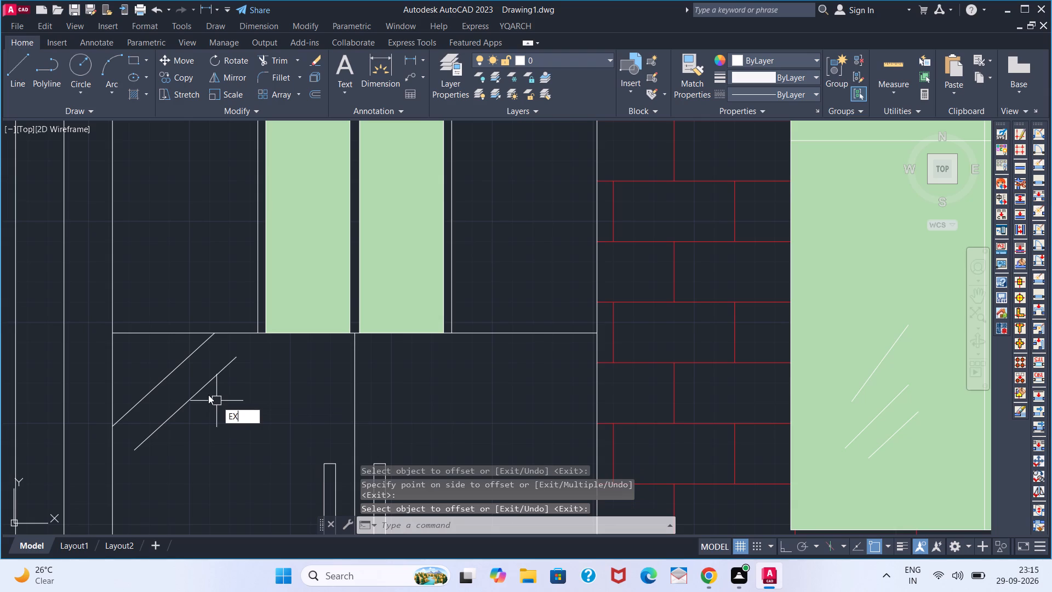
pyautogui.press('space')
pyautogui.click(204, 388)
pyautogui.click(172, 408)
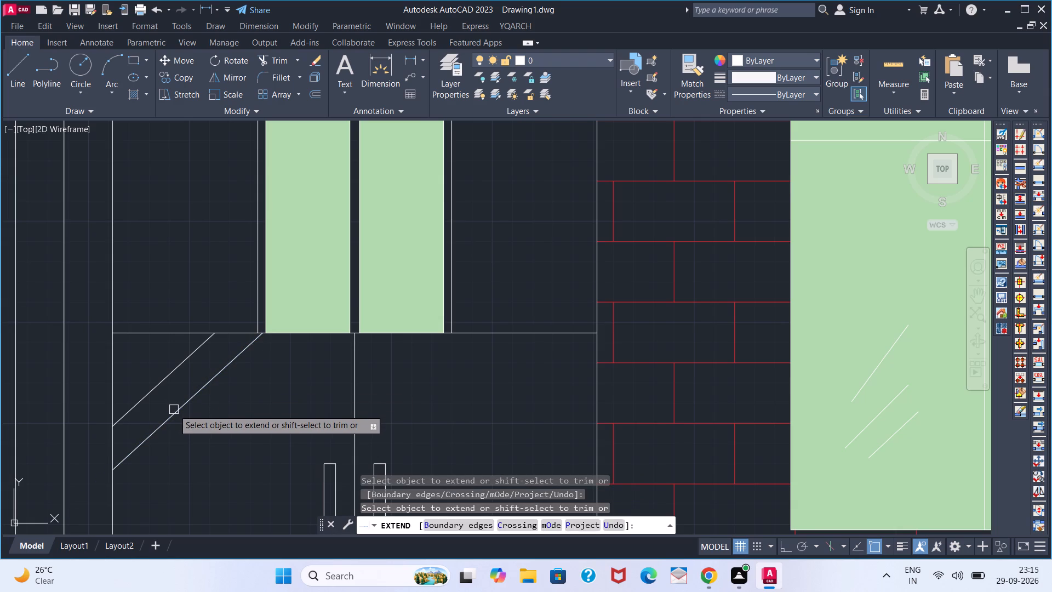
pyautogui.click(174, 409)
pyautogui.hotkey('ctrl', 'z')
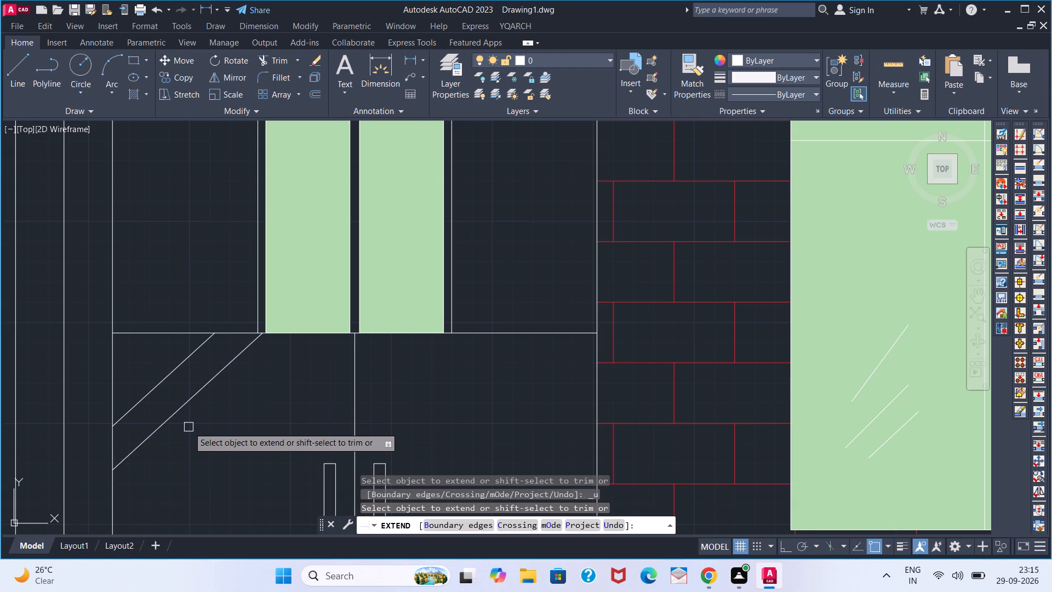
pyautogui.press('space')
# Offset the lowest diagonal successively at 4" spacing to add four more parallel lines down across the entrance door.
pyautogui.scroll(-2, 198, 429)
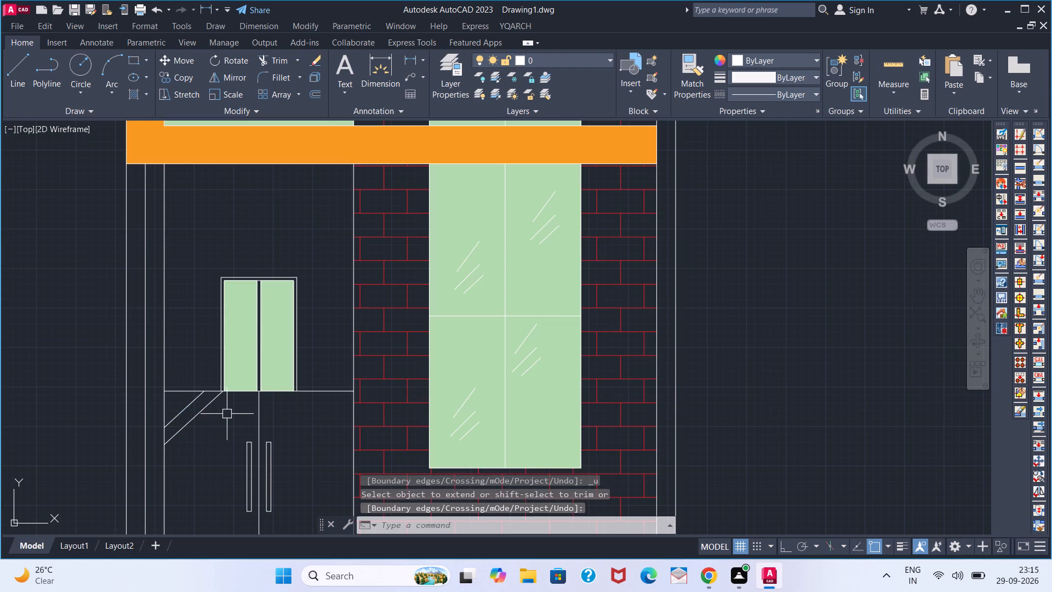
pyautogui.press('o')
pyautogui.press('space')
pyautogui.press('space')
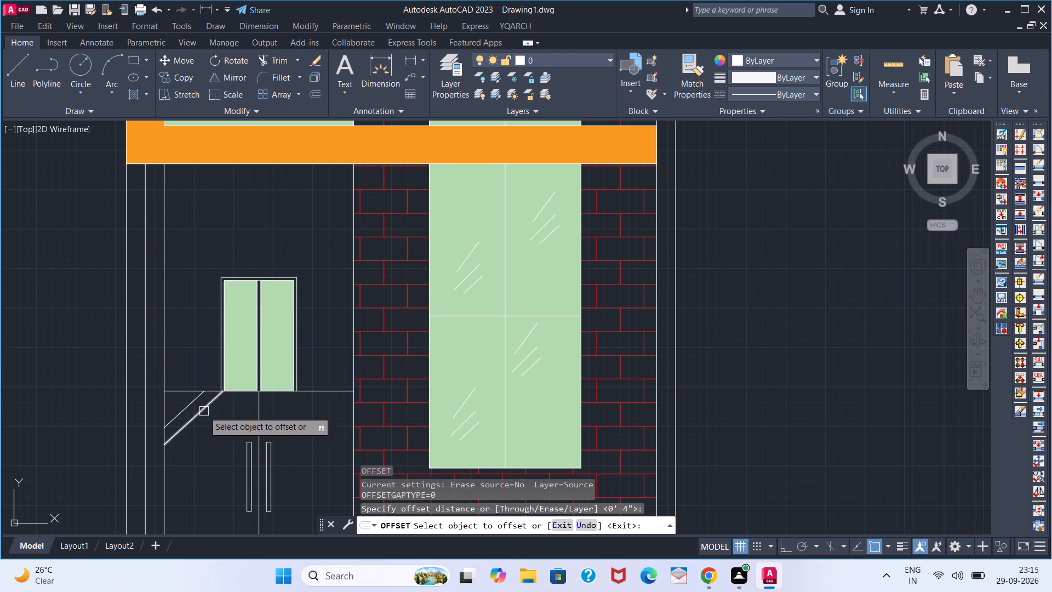
pyautogui.click(204, 411)
pyautogui.click(222, 436)
pyautogui.click(208, 424)
pyautogui.click(233, 488)
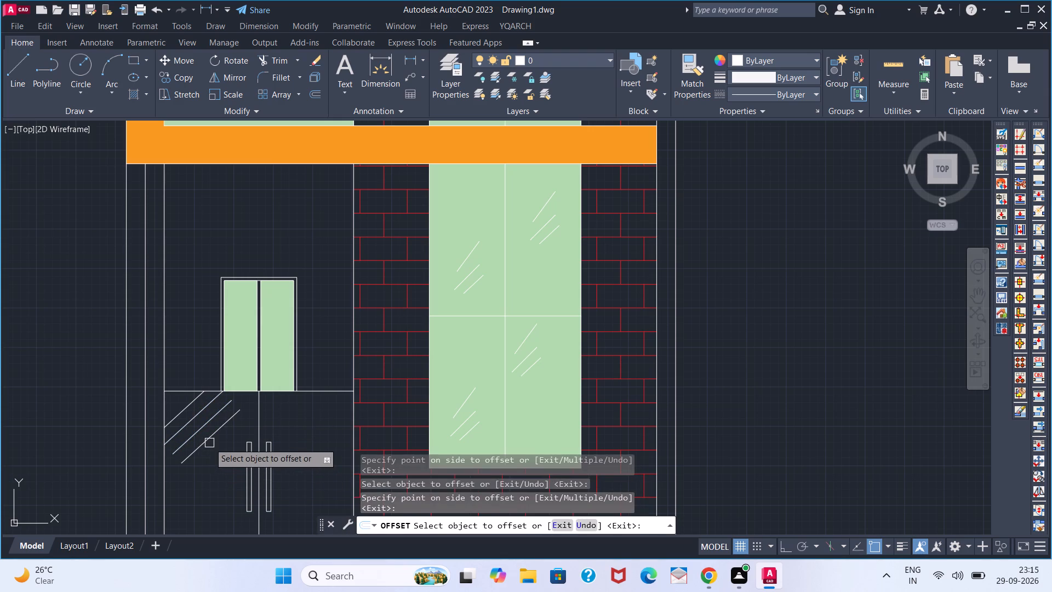
pyautogui.click(209, 443)
pyautogui.click(227, 475)
pyautogui.click(216, 447)
pyautogui.click(231, 477)
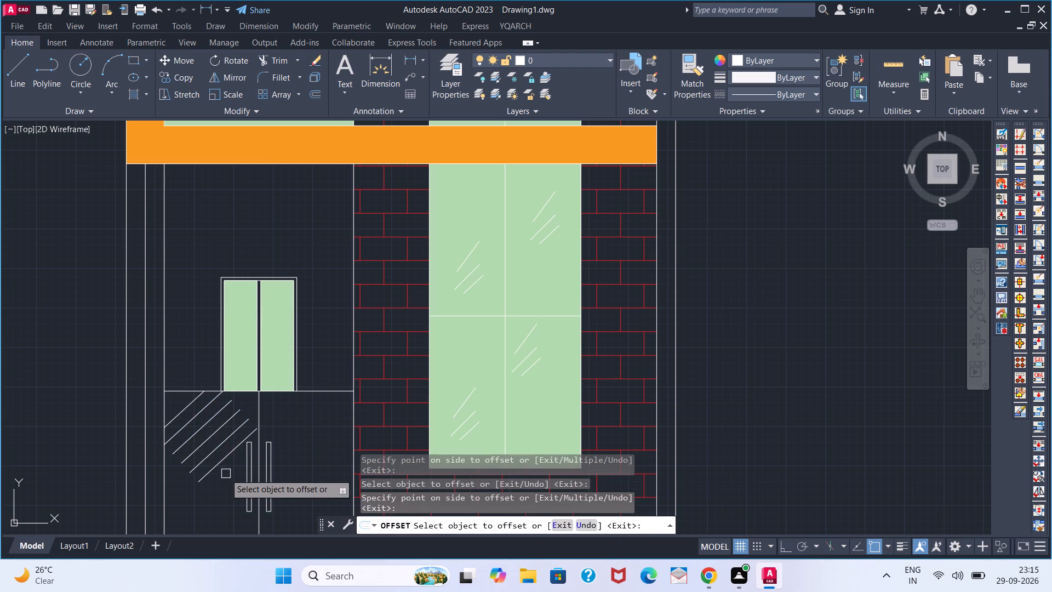
pyautogui.press('space')
# Extend the four new diagonals at both ends to meet the entrance door's top and left edges.
pyautogui.write('EX')
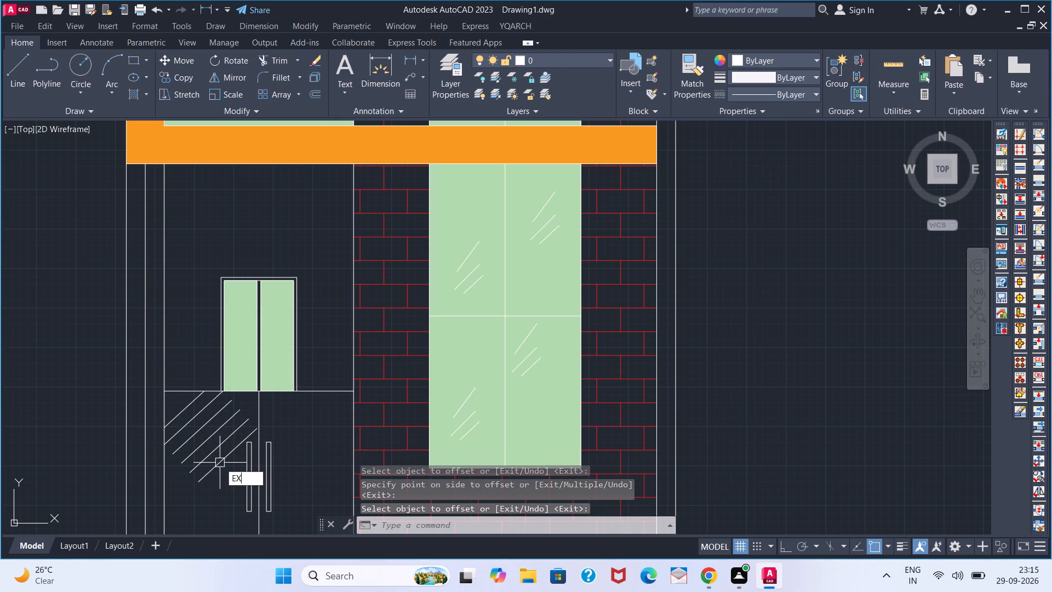
pyautogui.press('space')
pyautogui.click(220, 463)
pyautogui.click(225, 458)
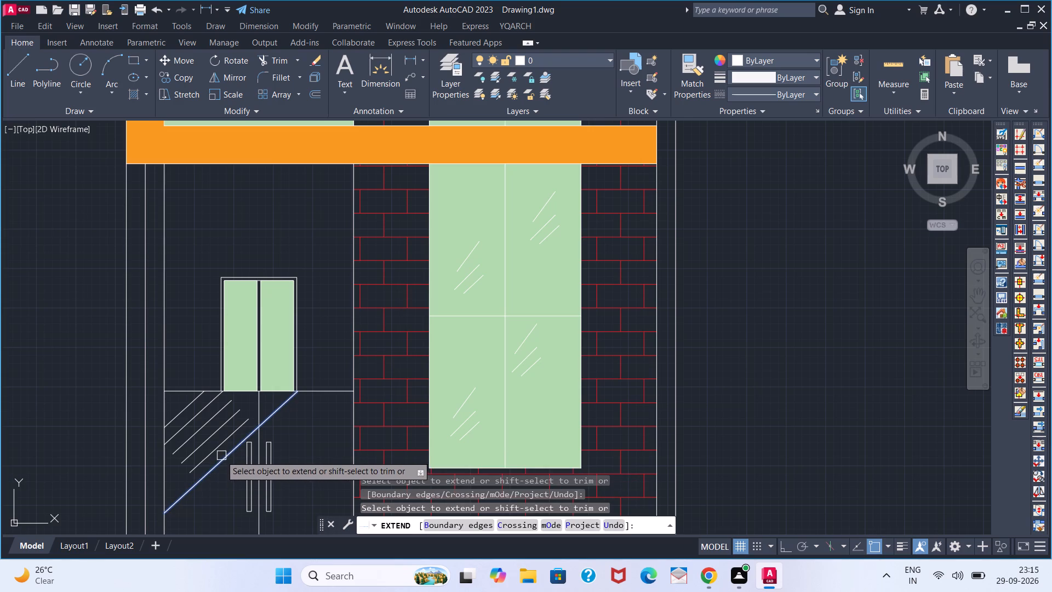
pyautogui.click(211, 449)
pyautogui.click(215, 447)
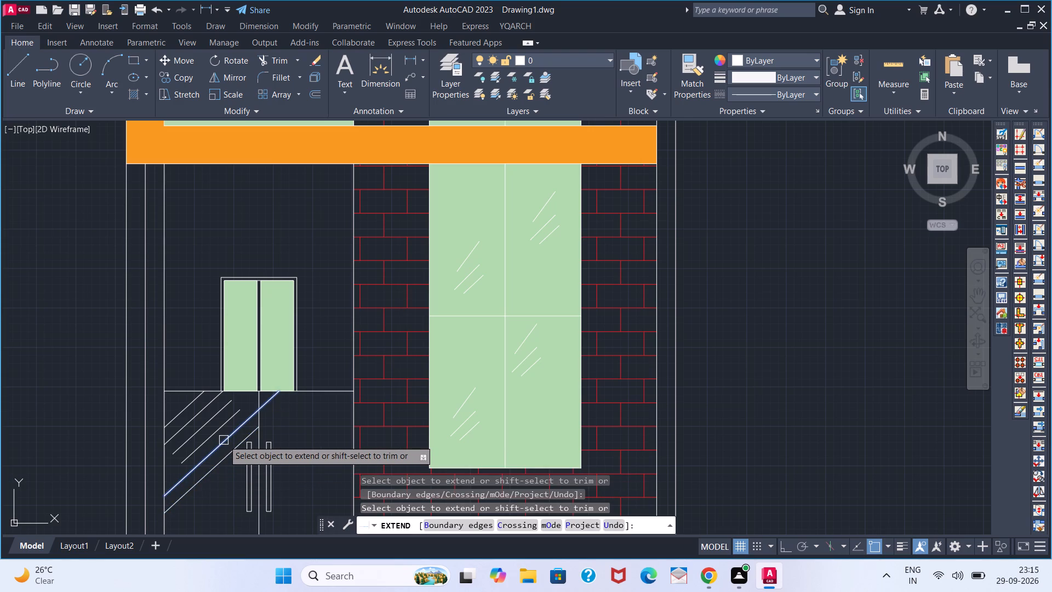
pyautogui.click(224, 440)
pyautogui.click(235, 450)
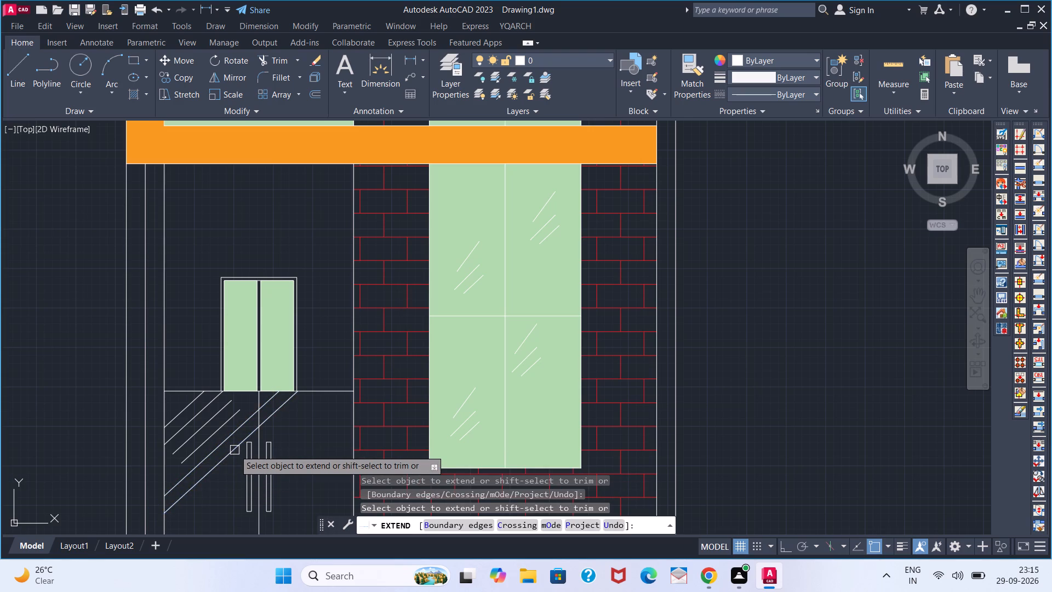
pyautogui.click(210, 443)
pyautogui.click(226, 423)
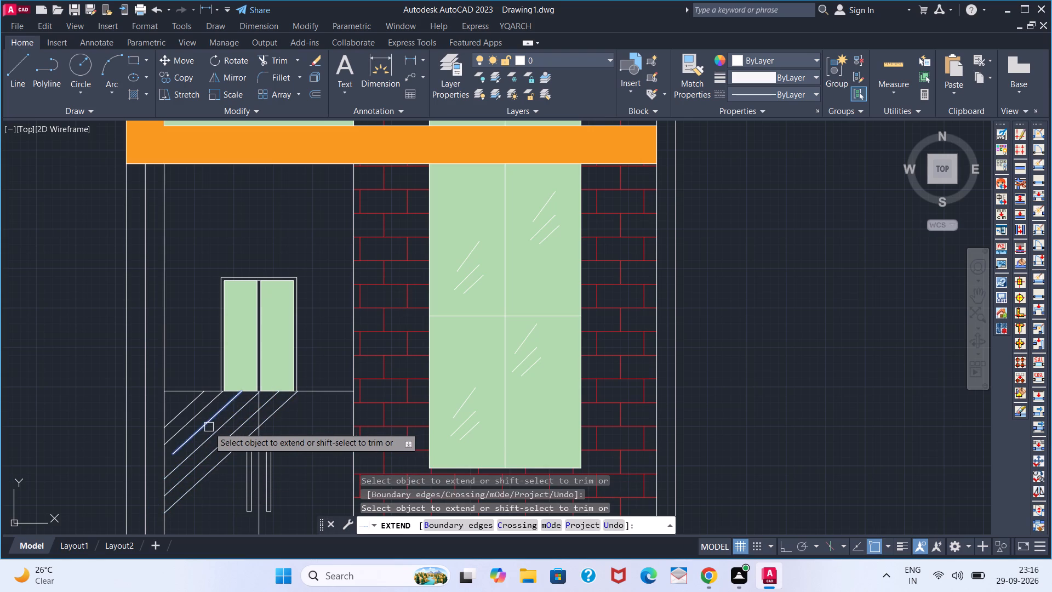
pyautogui.click(209, 427)
pyautogui.click(202, 430)
pyautogui.press('space')
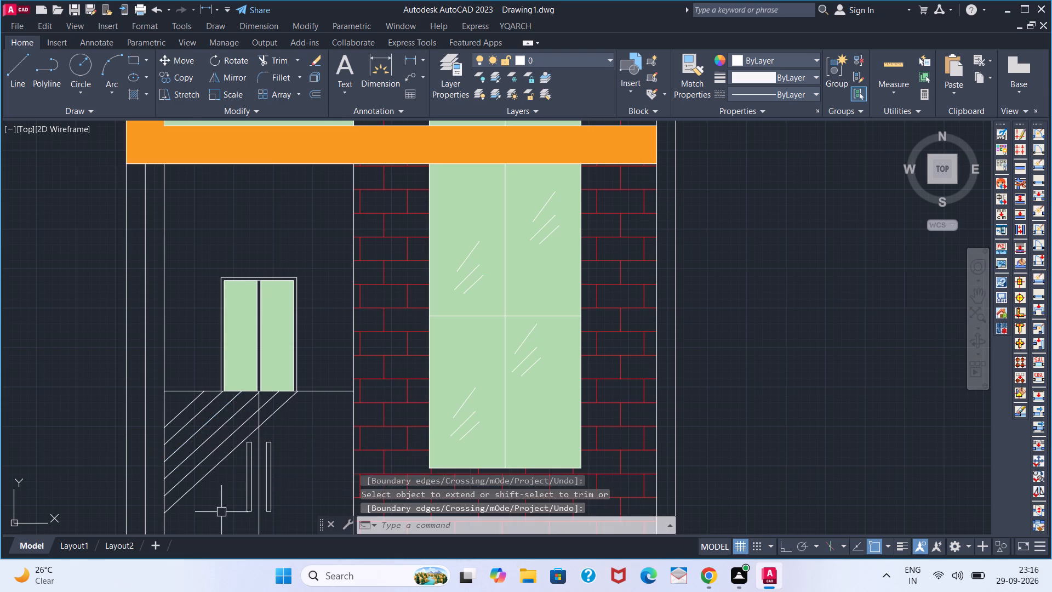
# Offset the lowest diagonal successively at 4" spacing to add three more parallel lines across the entrance door.
pyautogui.scroll(-1, 220, 516)
pyautogui.moveTo(232, 521); pyautogui.dragTo(232, 500, button='middle')
pyautogui.moveTo(232, 479); pyautogui.dragTo(232, 422, button='middle')
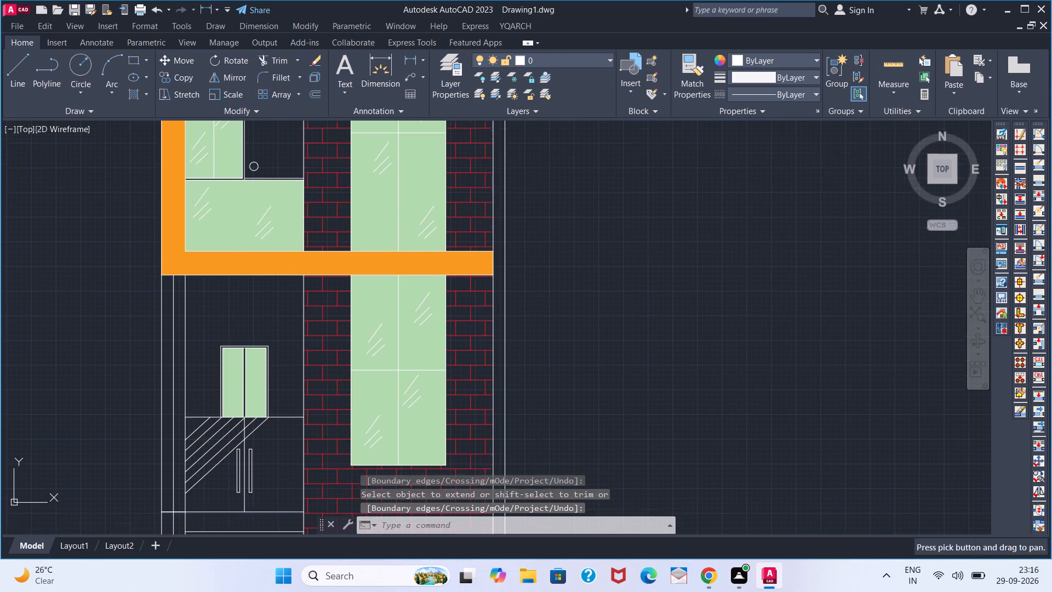
pyautogui.moveTo(232, 422); pyautogui.dragTo(232, 396, button='middle')
pyautogui.scroll(-1, 226, 405)
pyautogui.scroll(2, 225, 405)
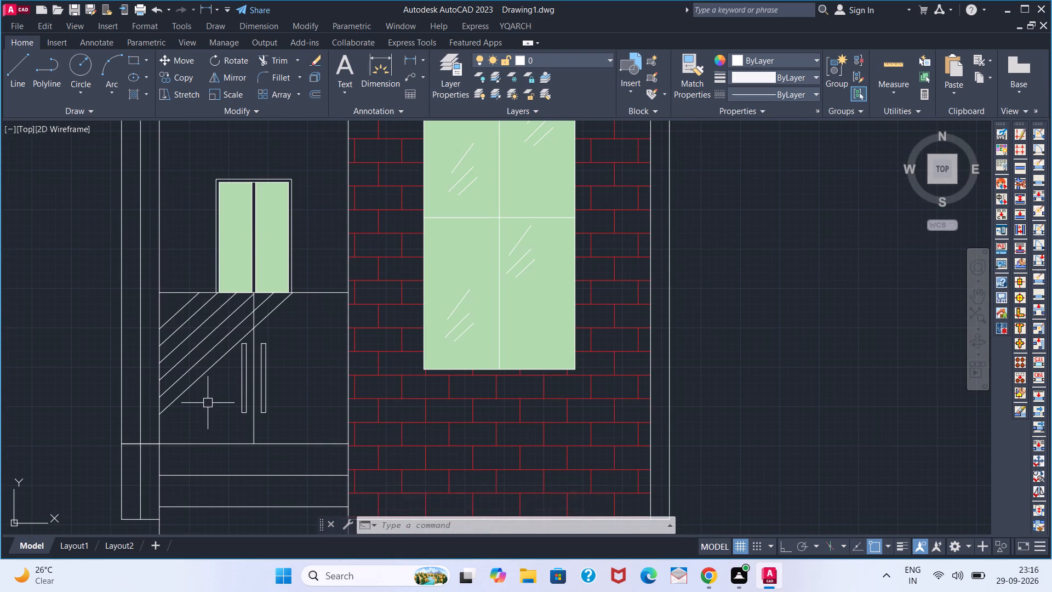
pyautogui.press('o')
pyautogui.press('Return')
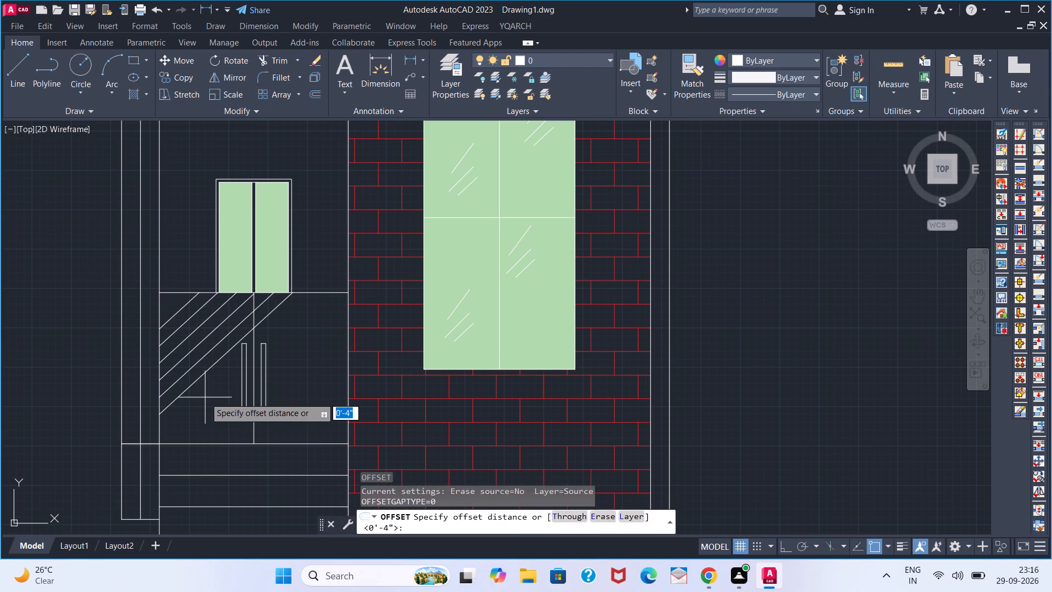
pyautogui.press('Return')
pyautogui.click(197, 380)
pyautogui.click(209, 409)
pyautogui.click(201, 395)
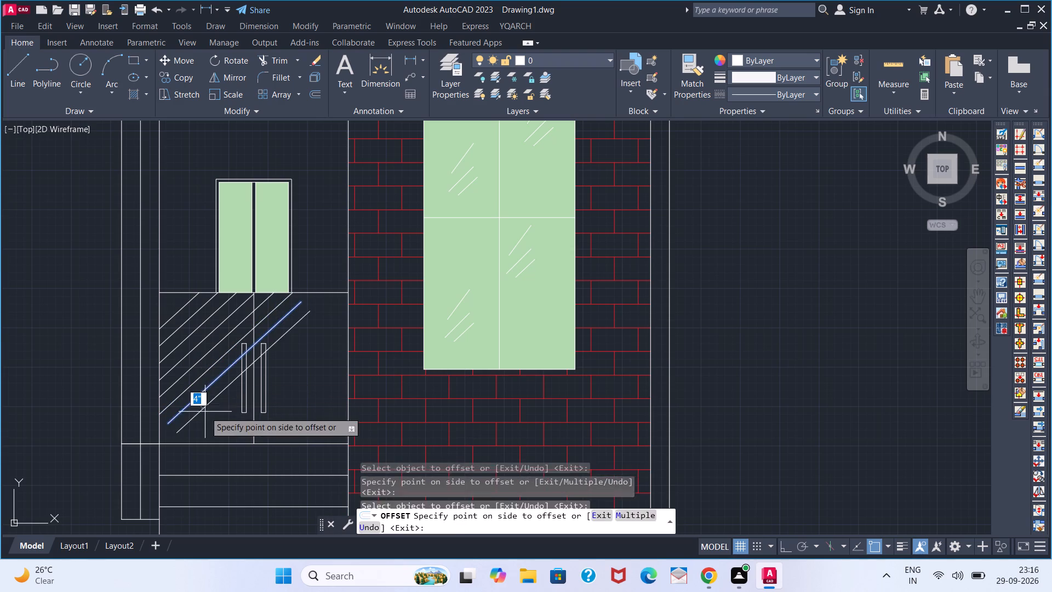
pyautogui.click(206, 413)
pyautogui.click(204, 406)
pyautogui.click(235, 432)
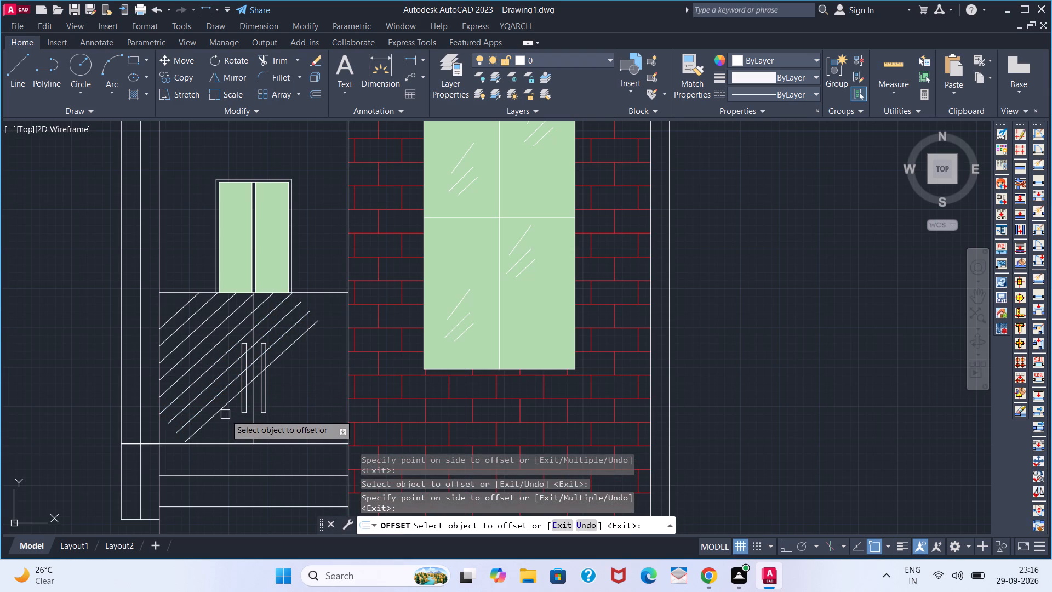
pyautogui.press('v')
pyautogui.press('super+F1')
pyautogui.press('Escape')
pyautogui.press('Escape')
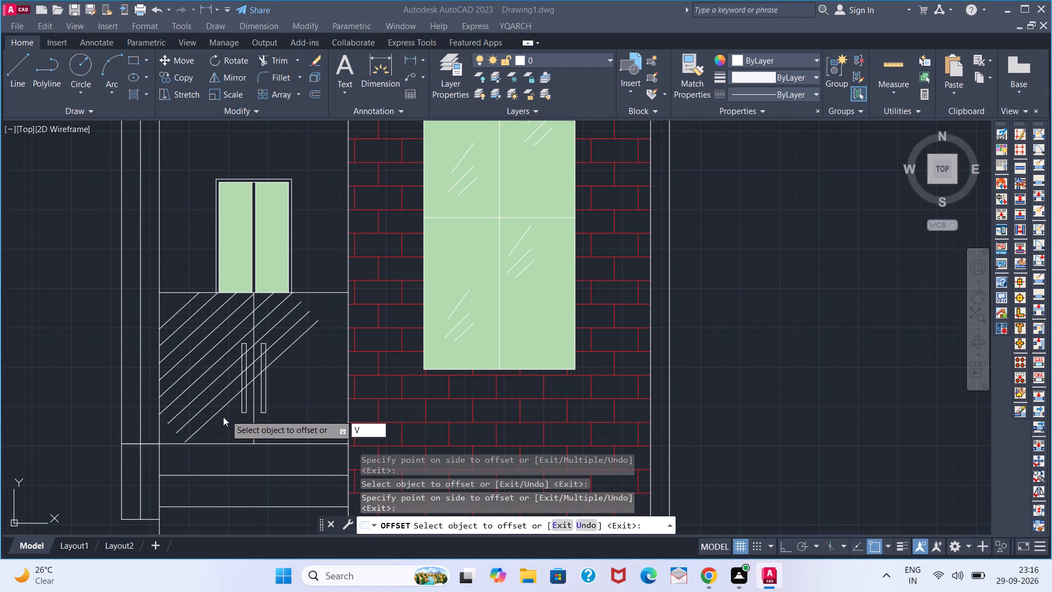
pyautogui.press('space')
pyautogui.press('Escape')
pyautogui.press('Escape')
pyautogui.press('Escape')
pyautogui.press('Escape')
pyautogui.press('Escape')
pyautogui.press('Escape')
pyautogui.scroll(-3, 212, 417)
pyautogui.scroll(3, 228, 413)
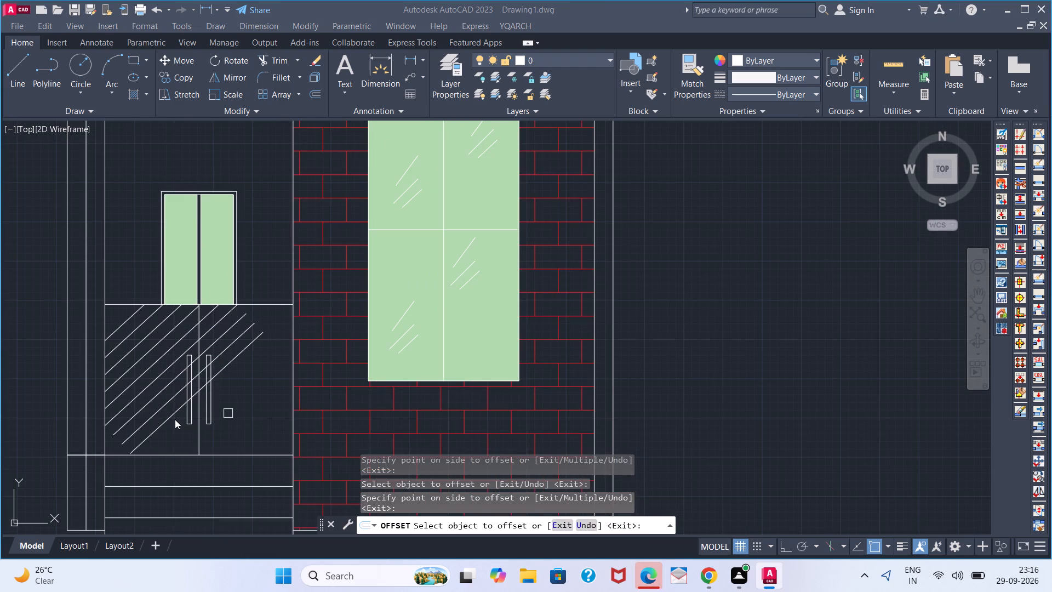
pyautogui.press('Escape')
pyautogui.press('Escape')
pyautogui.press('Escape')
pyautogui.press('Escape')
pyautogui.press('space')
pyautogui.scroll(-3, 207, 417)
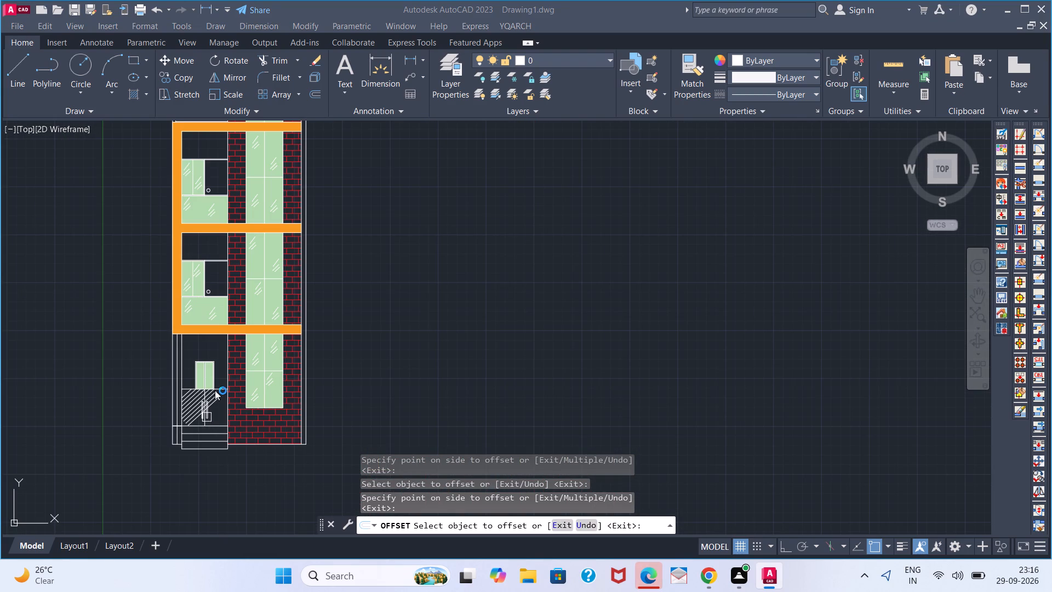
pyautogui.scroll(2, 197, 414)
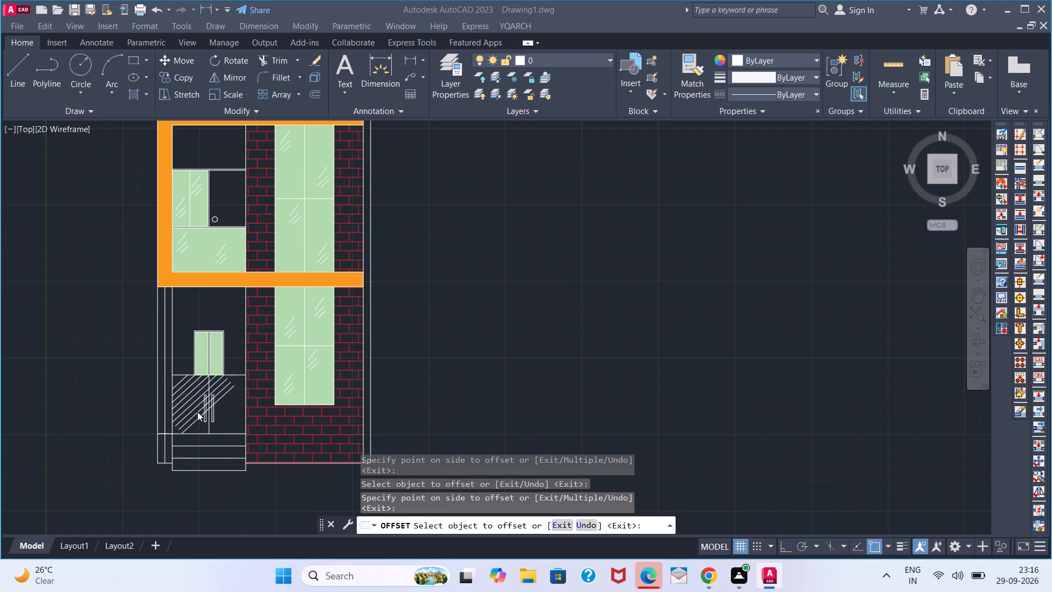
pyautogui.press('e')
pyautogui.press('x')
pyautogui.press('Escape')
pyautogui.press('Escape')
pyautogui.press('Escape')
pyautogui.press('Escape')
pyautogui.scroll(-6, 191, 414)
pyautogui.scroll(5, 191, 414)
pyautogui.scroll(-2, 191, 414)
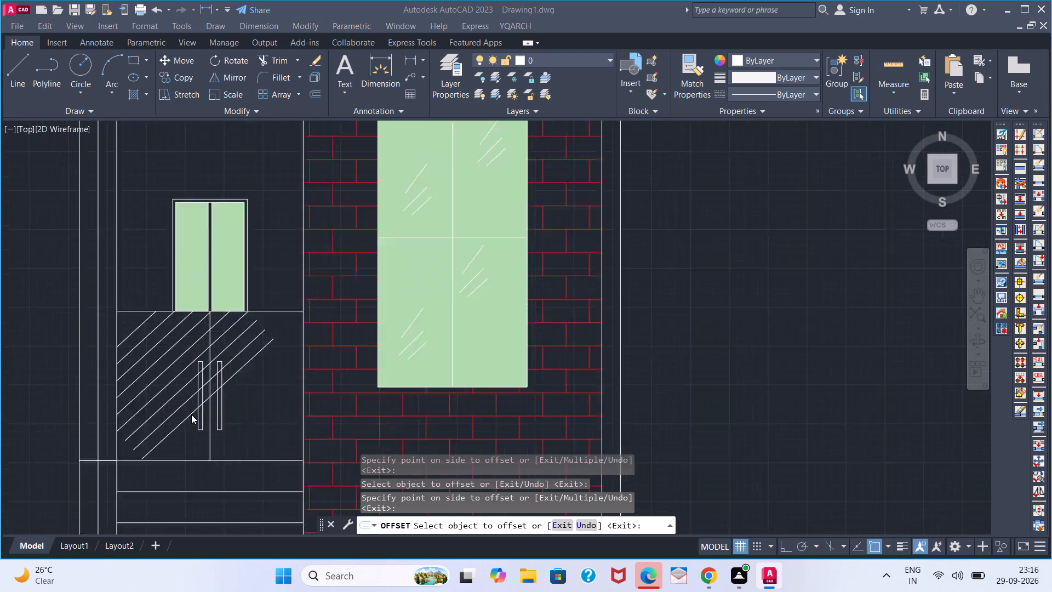
# Save the drawing and leave the Offset command.
pyautogui.scroll(-1, 191, 414)
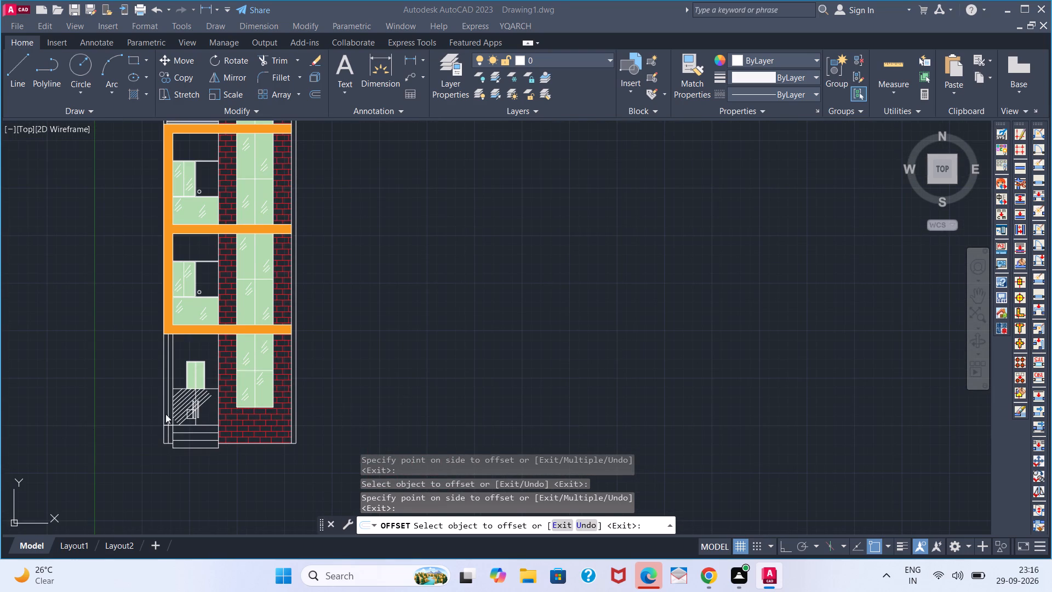
pyautogui.scroll(3, 199, 411)
pyautogui.scroll(-4, 138, 451)
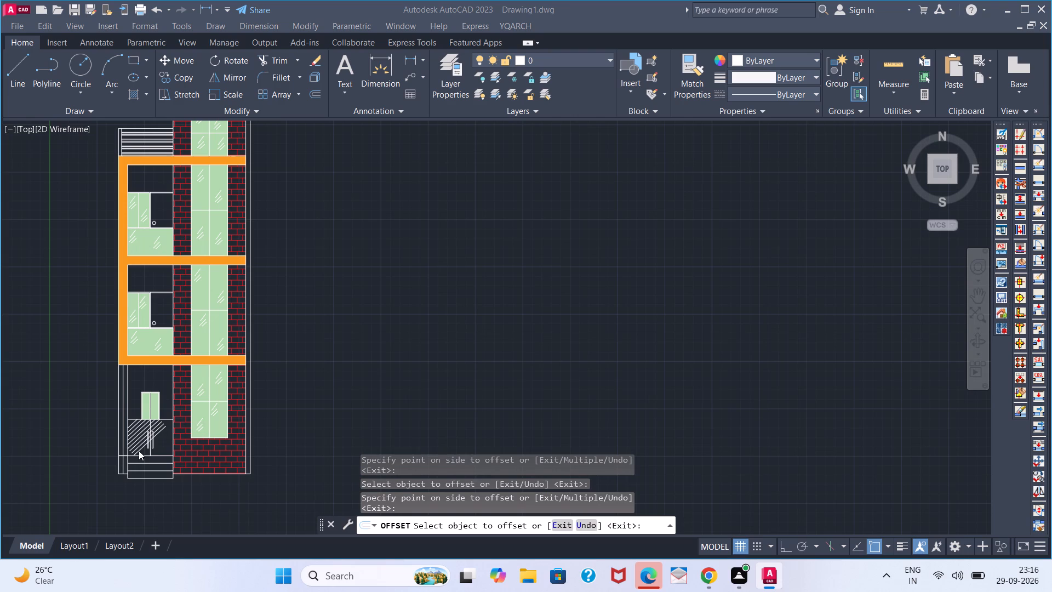
pyautogui.hotkey('ctrl', 's')
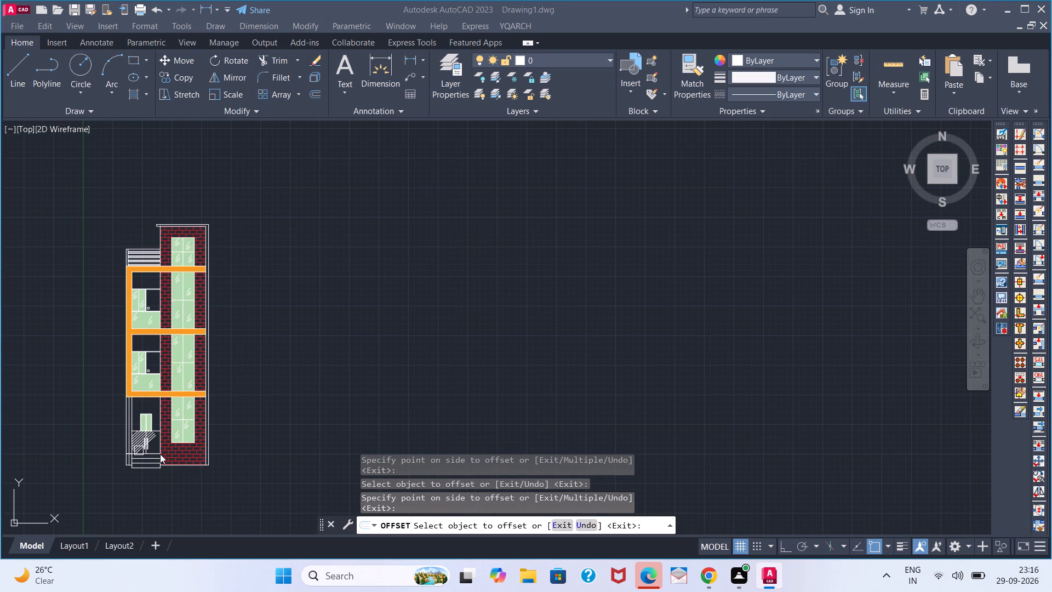
pyautogui.click(262, 436)
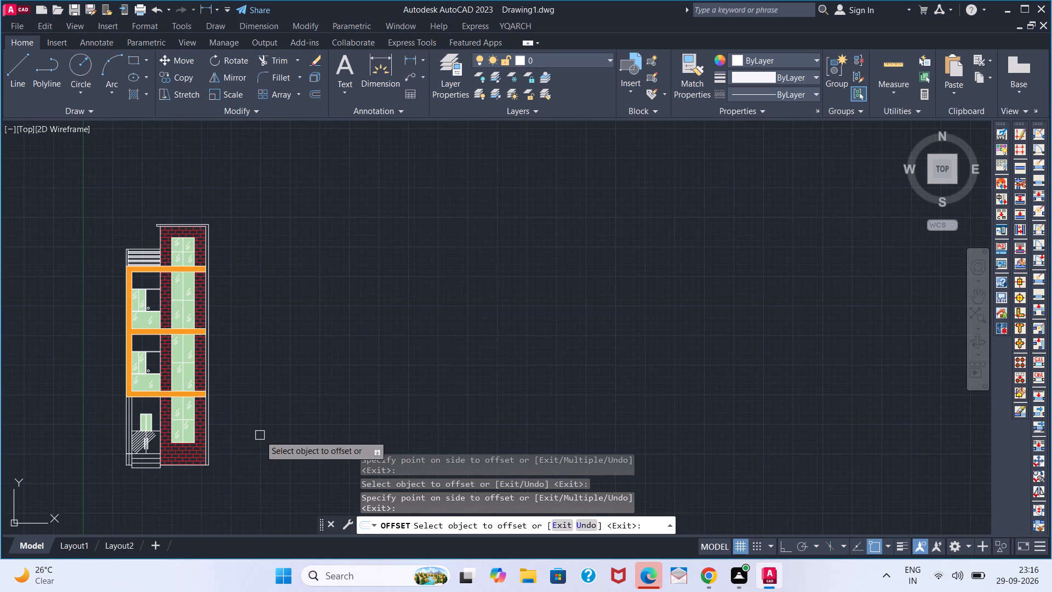
pyautogui.press('space')
pyautogui.press('space')
pyautogui.press('space')
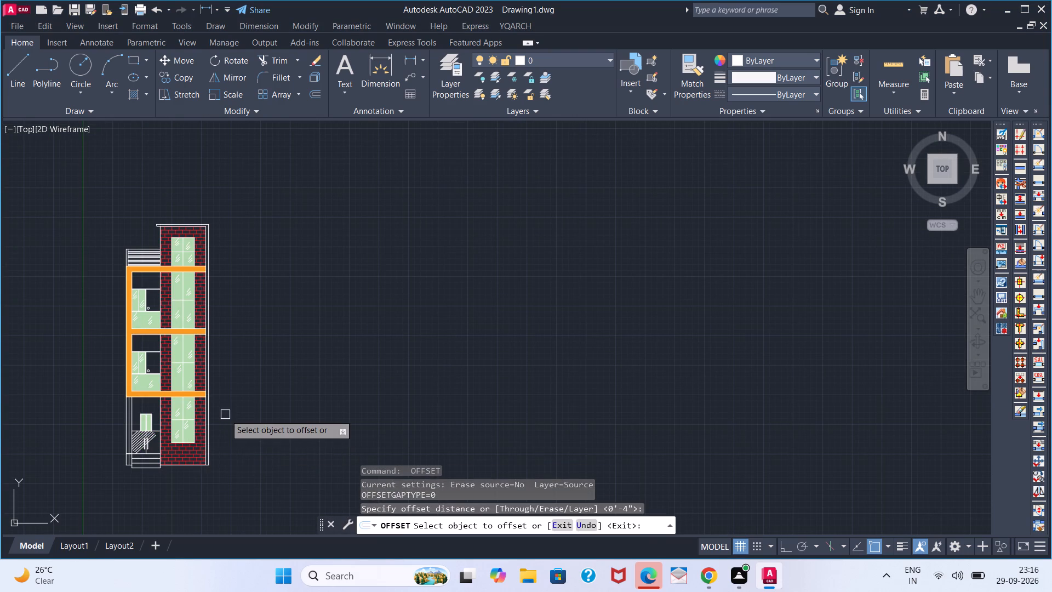
pyautogui.scroll(3, 225, 414)
pyautogui.press('space')
pyautogui.scroll(-4, 106, 440)
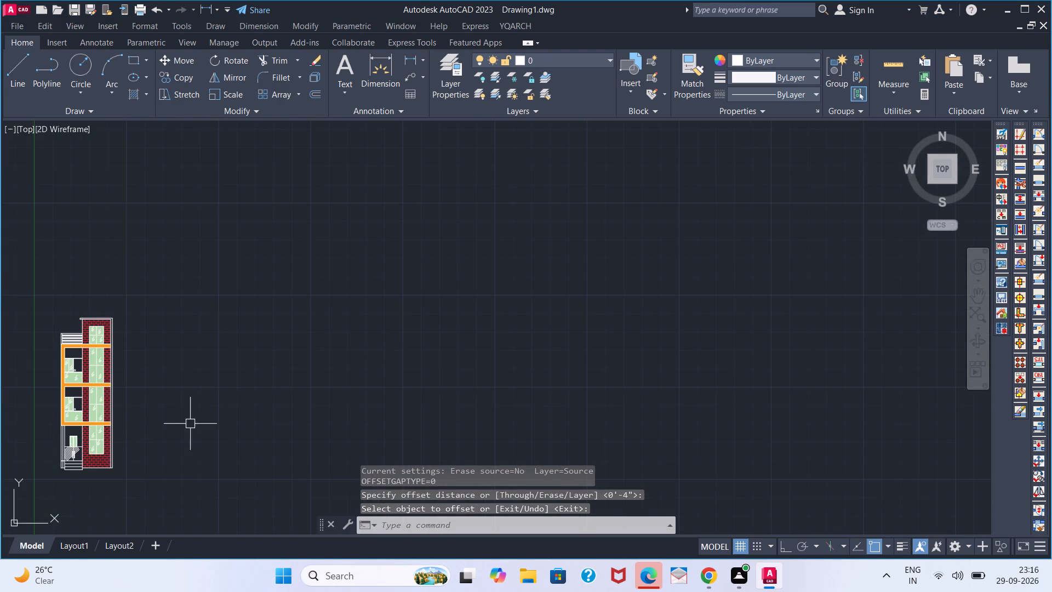
# Extend the three new diagonals at both ends to meet the entrance door's edges.
pyautogui.moveTo(107, 426); pyautogui.dragTo(198, 398, button='middle')
pyautogui.scroll(5, 143, 427)
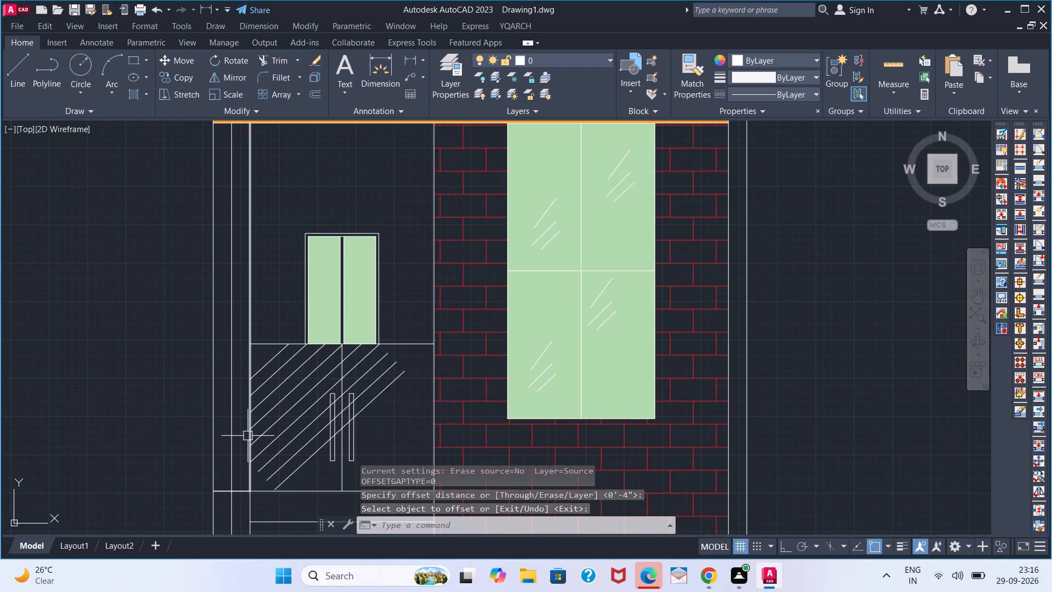
pyautogui.write('EX')
pyautogui.press('space')
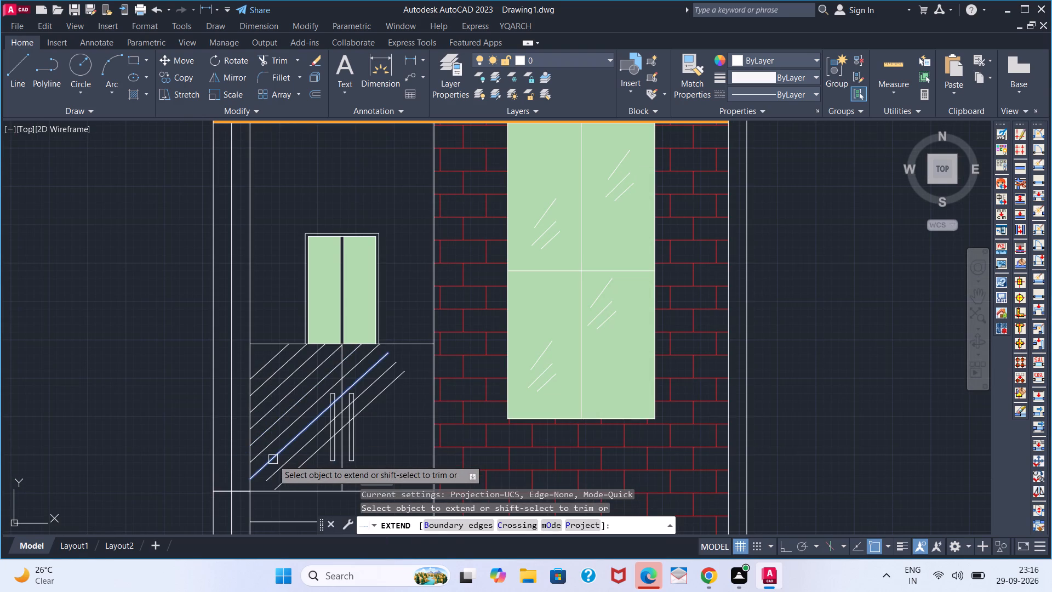
pyautogui.click(273, 459)
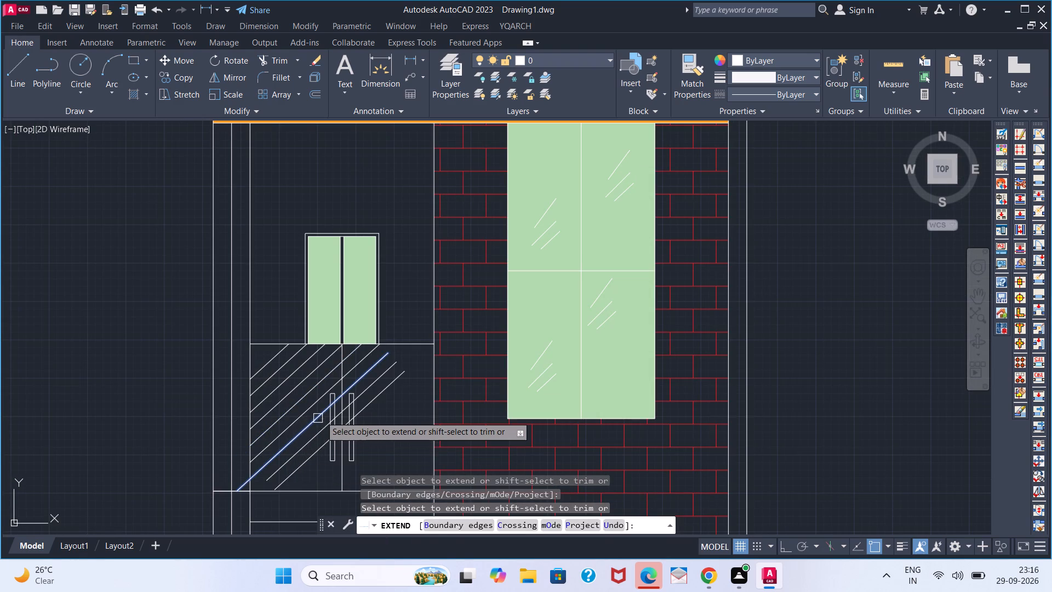
pyautogui.click(321, 416)
pyautogui.click(306, 447)
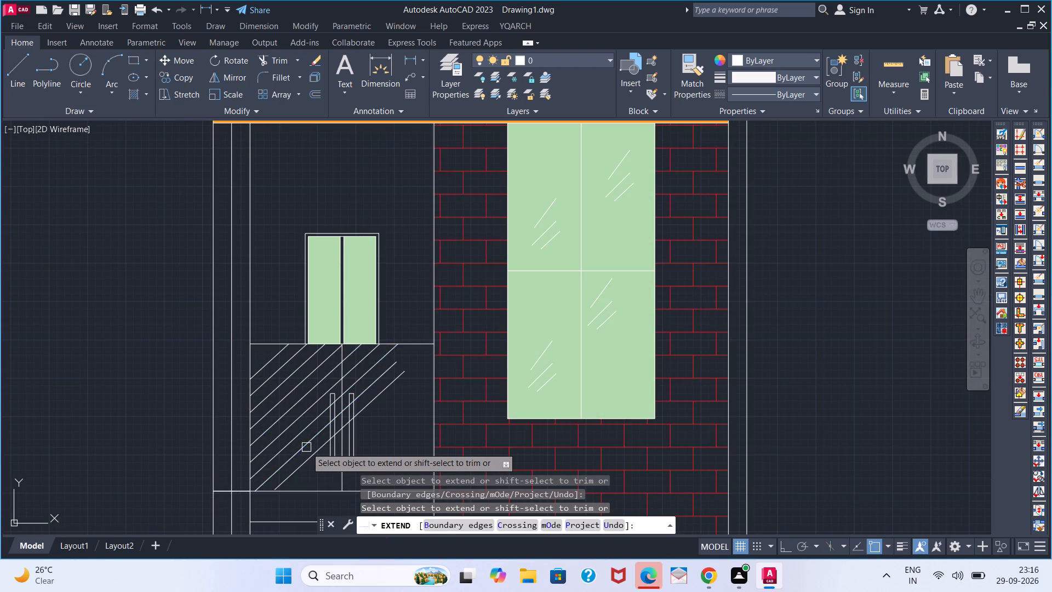
pyautogui.click(371, 384)
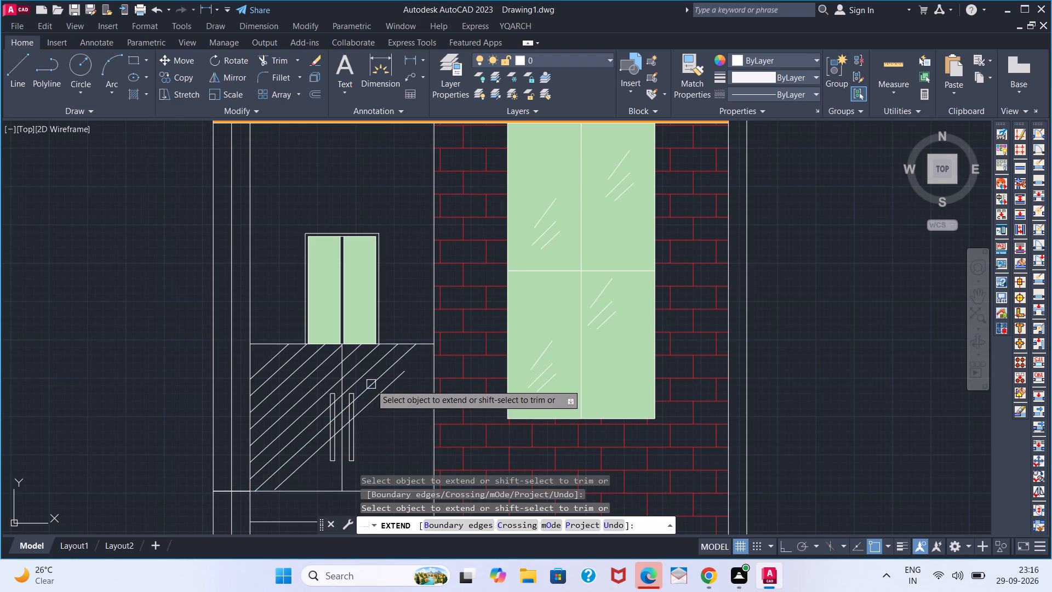
pyautogui.click(305, 463)
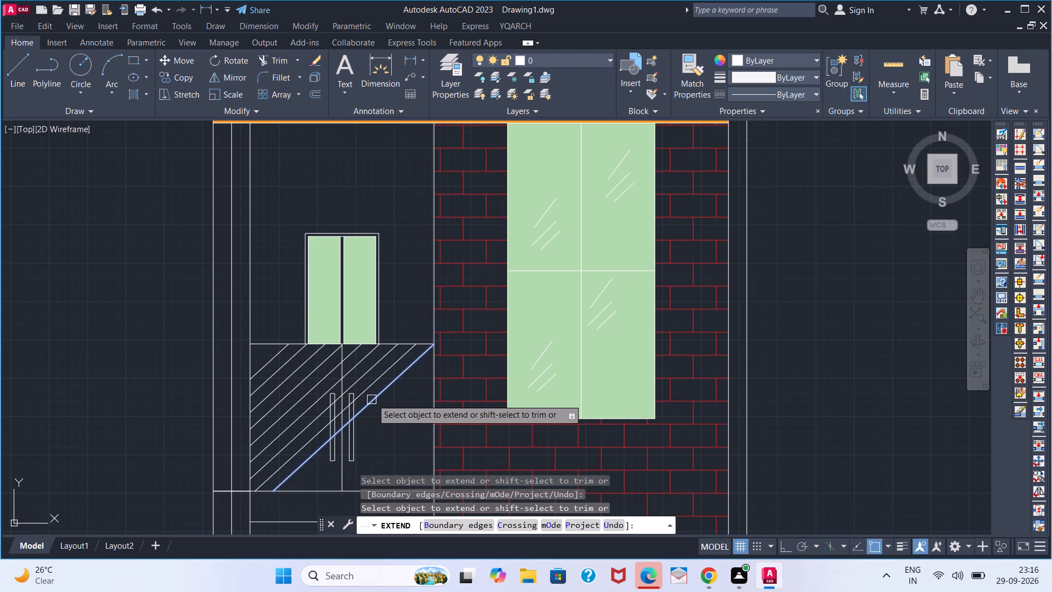
pyautogui.click(379, 395)
pyautogui.press('space')
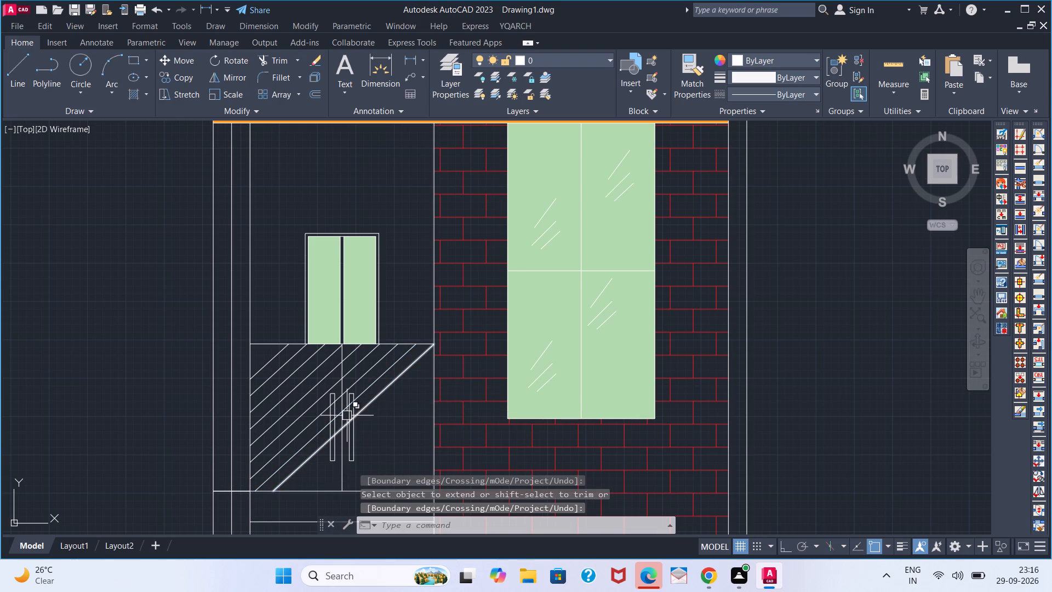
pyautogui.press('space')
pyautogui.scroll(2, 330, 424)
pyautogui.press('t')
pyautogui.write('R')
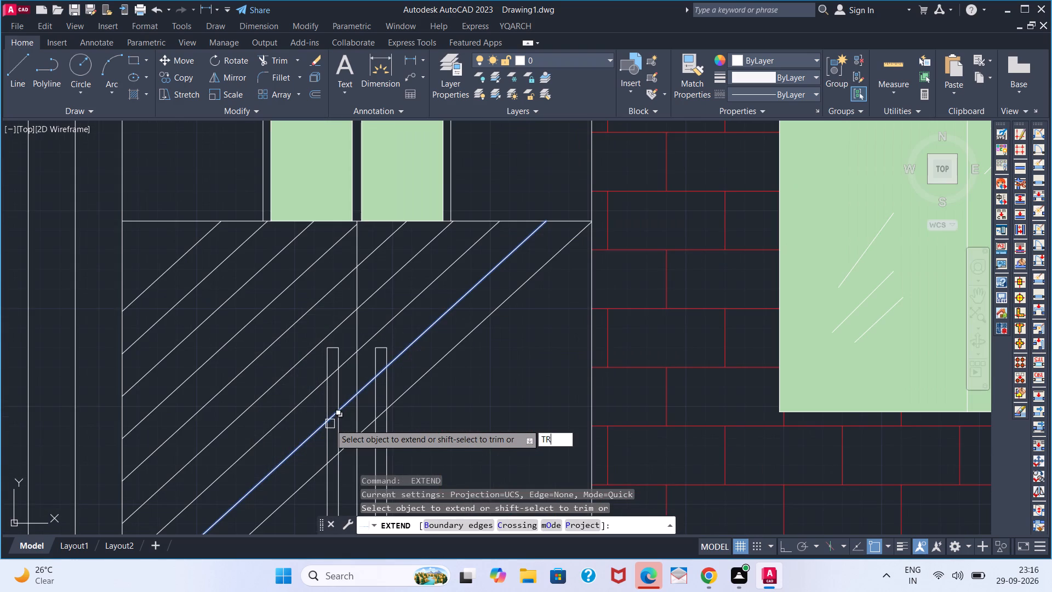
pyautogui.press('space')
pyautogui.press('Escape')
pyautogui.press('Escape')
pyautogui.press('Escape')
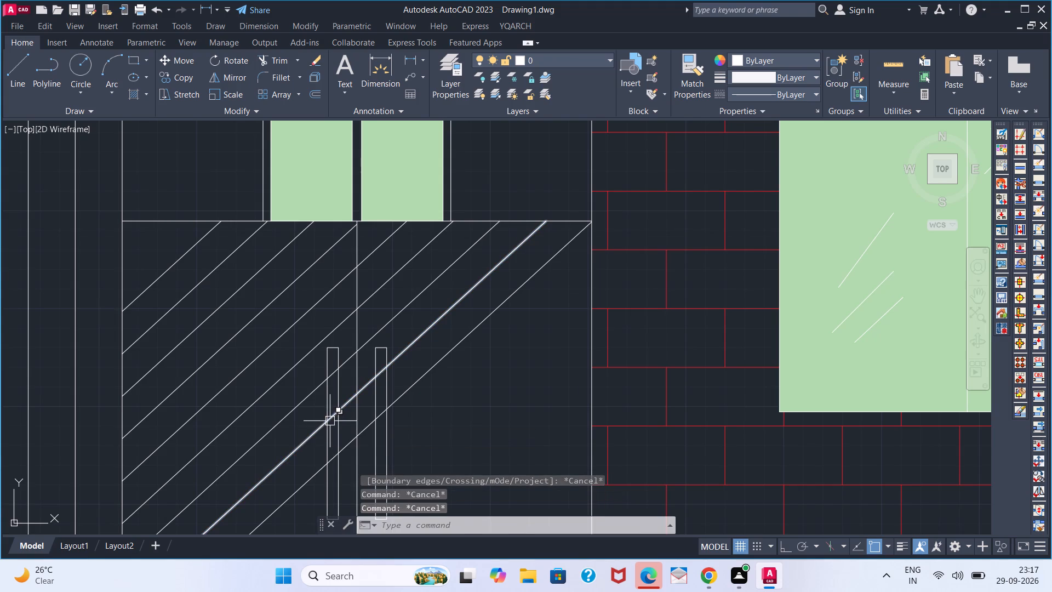
# Trim away the diagonal segments that cross inside the entrance door's left handle with a fence running down the handle.
pyautogui.write('TR')
pyautogui.press('space')
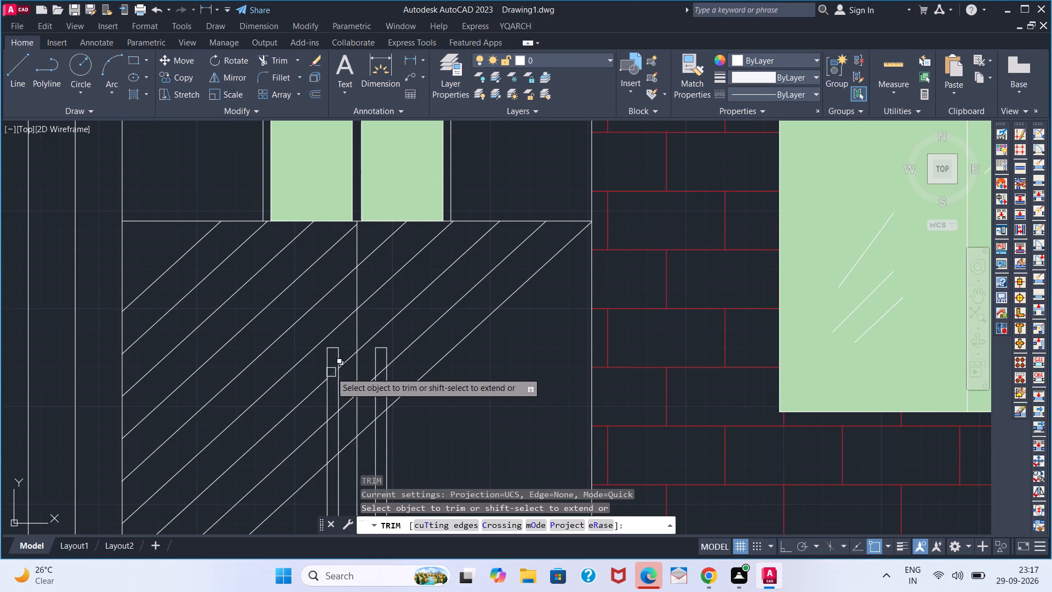
pyautogui.scroll(3, 331, 372)
pyautogui.click(331, 372)
pyautogui.scroll(-4, 331, 439)
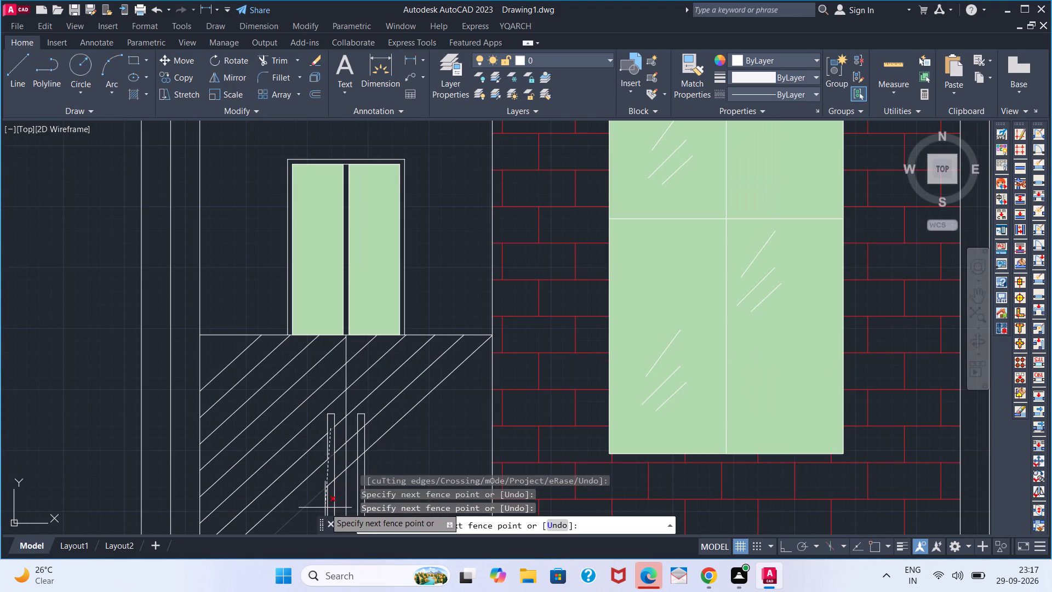
pyautogui.moveTo(315, 402); pyautogui.dragTo(305, 352, button='middle')
pyautogui.moveTo(325, 483); pyautogui.dragTo(325, 478, button='middle')
pyautogui.moveTo(324, 468); pyautogui.dragTo(311, 385, button='middle')
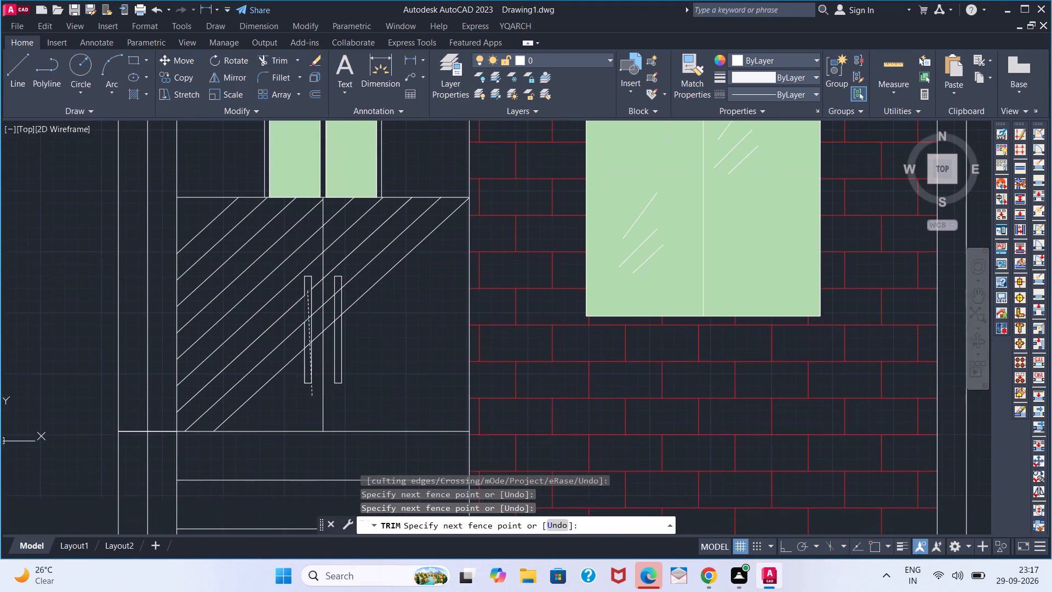
pyautogui.scroll(2, 308, 371)
pyautogui.click(307, 368)
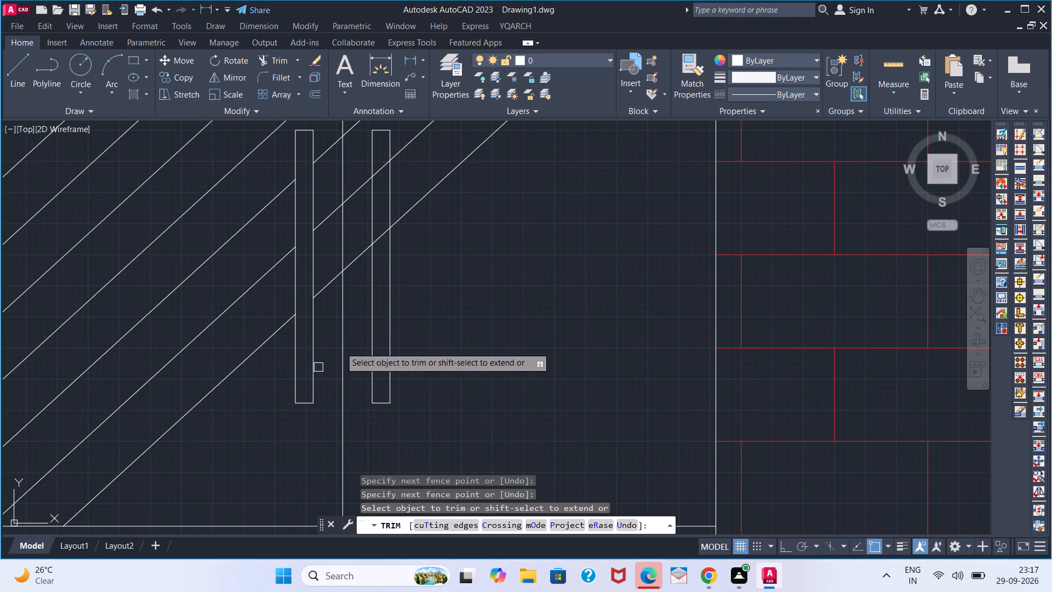
pyautogui.press('space')
# Trim away the diagonal segments that cross inside the entrance door's right handle.
pyautogui.press('space')
pyautogui.click(378, 156)
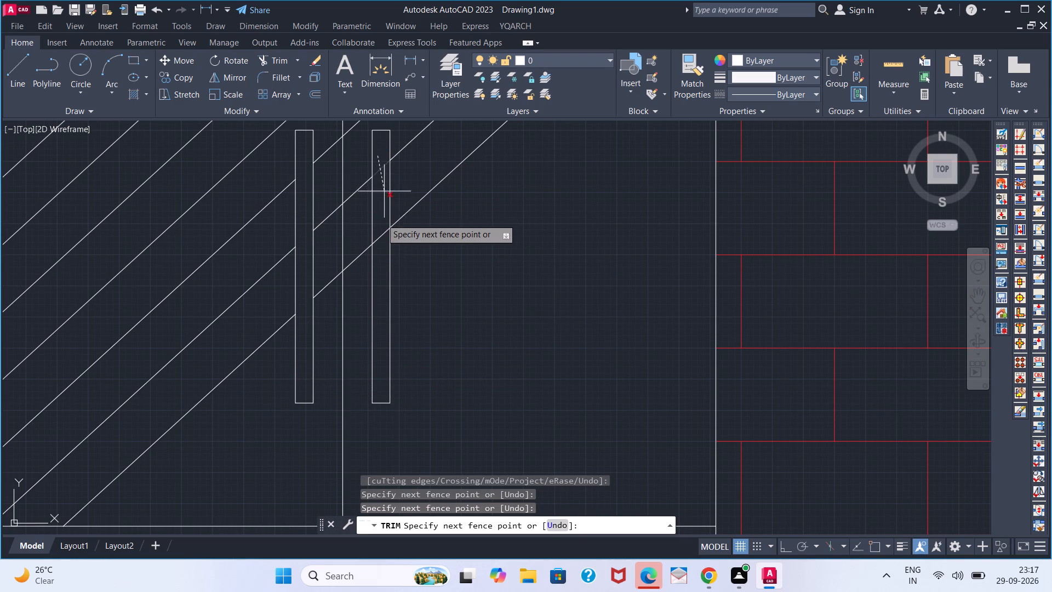
pyautogui.click(379, 258)
pyautogui.press('space')
pyautogui.scroll(-2, 379, 271)
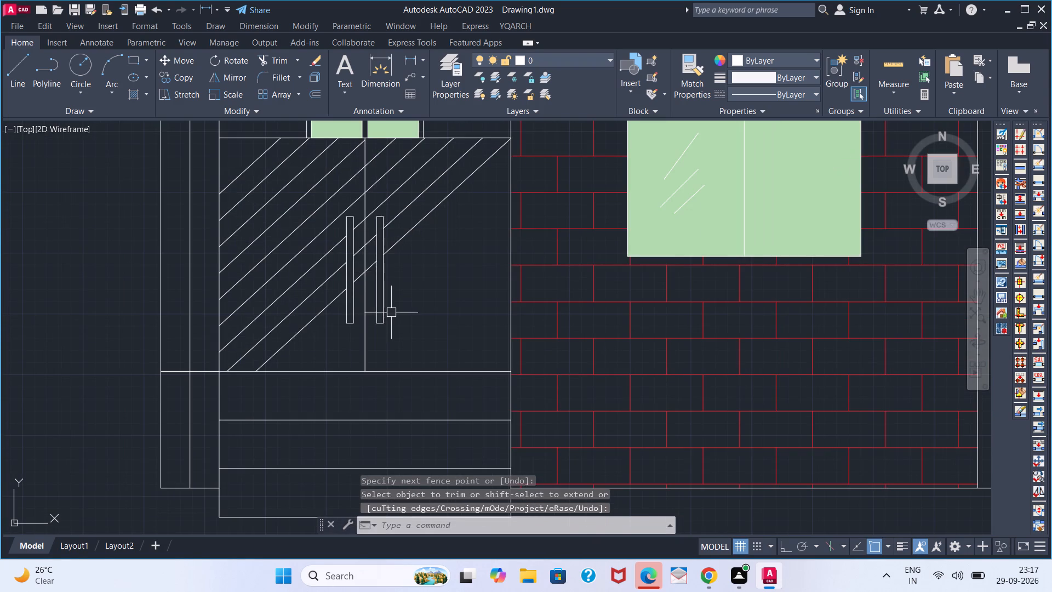
# Offset the lowest diagonal on the right door leaf successively at 4" spacing to add six more parallel lines toward its lower right corner.
pyautogui.scroll(-1, 391, 312)
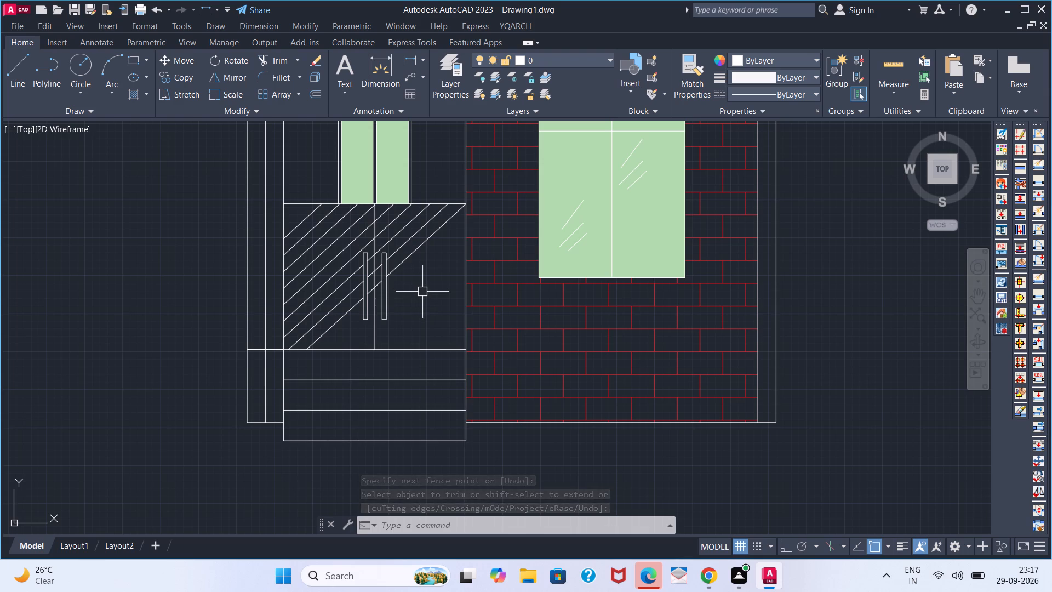
pyautogui.scroll(-1, 423, 293)
pyautogui.press('o')
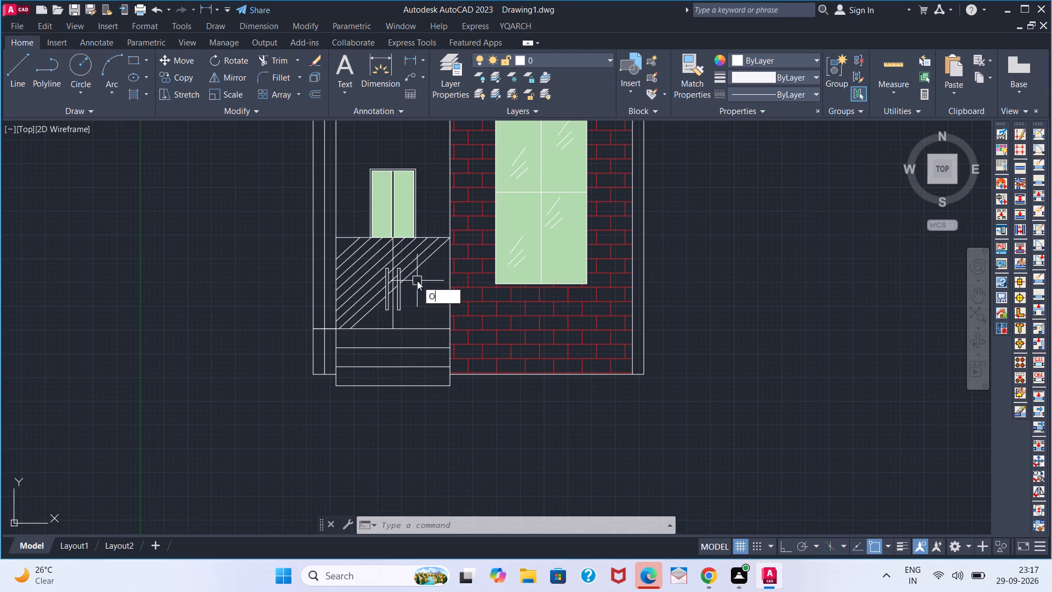
pyautogui.press('Return')
pyautogui.press('Return')
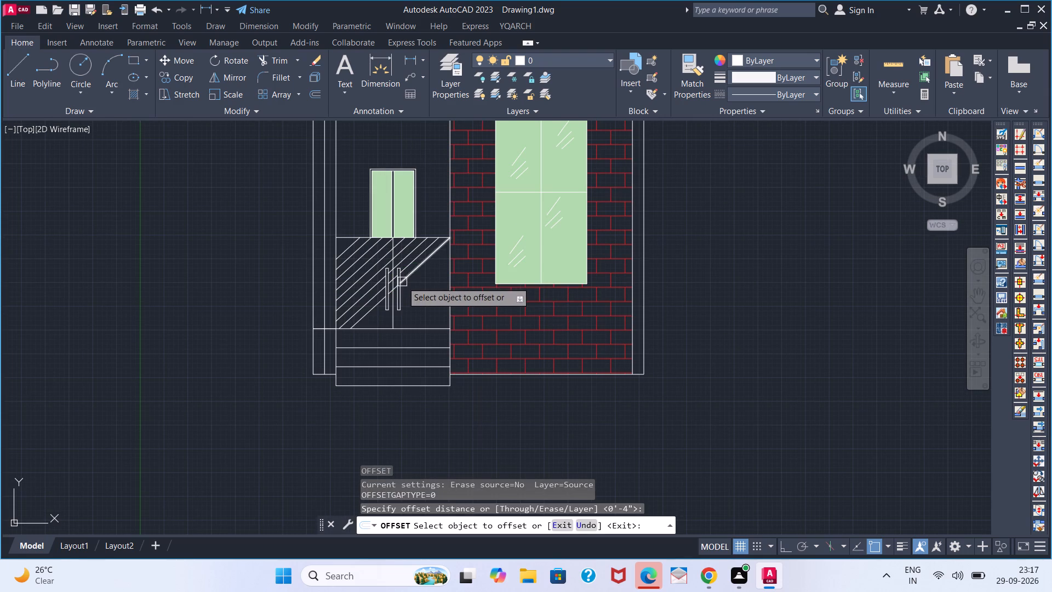
pyautogui.click(418, 272)
pyautogui.click(433, 295)
pyautogui.click(419, 284)
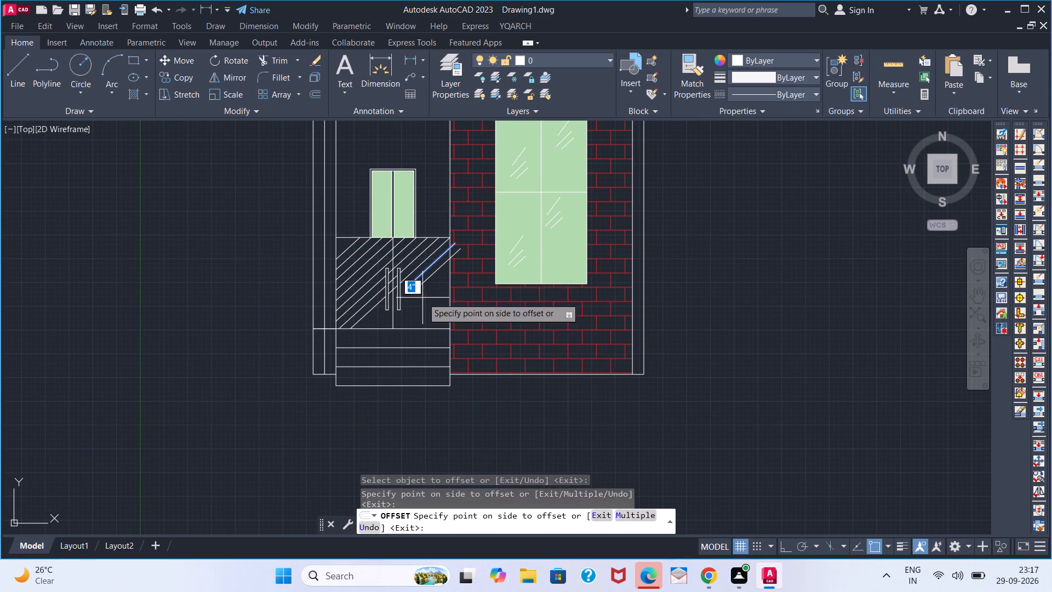
pyautogui.click(423, 298)
pyautogui.click(419, 290)
pyautogui.click(432, 308)
pyautogui.click(429, 293)
pyautogui.click(439, 309)
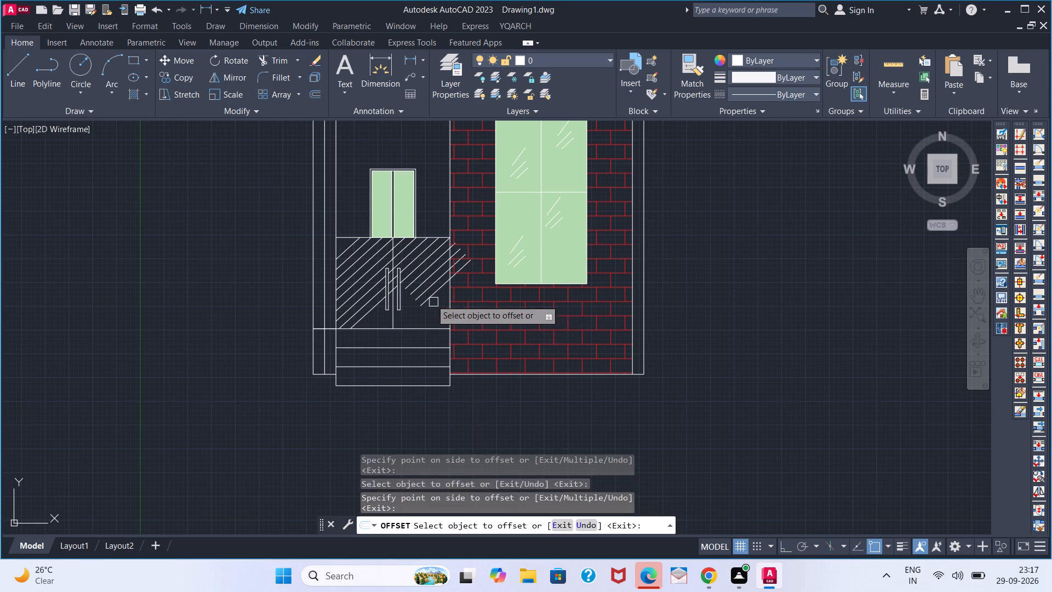
pyautogui.click(431, 299)
pyautogui.click(437, 312)
pyautogui.click(434, 305)
pyautogui.click(444, 312)
pyautogui.click(438, 308)
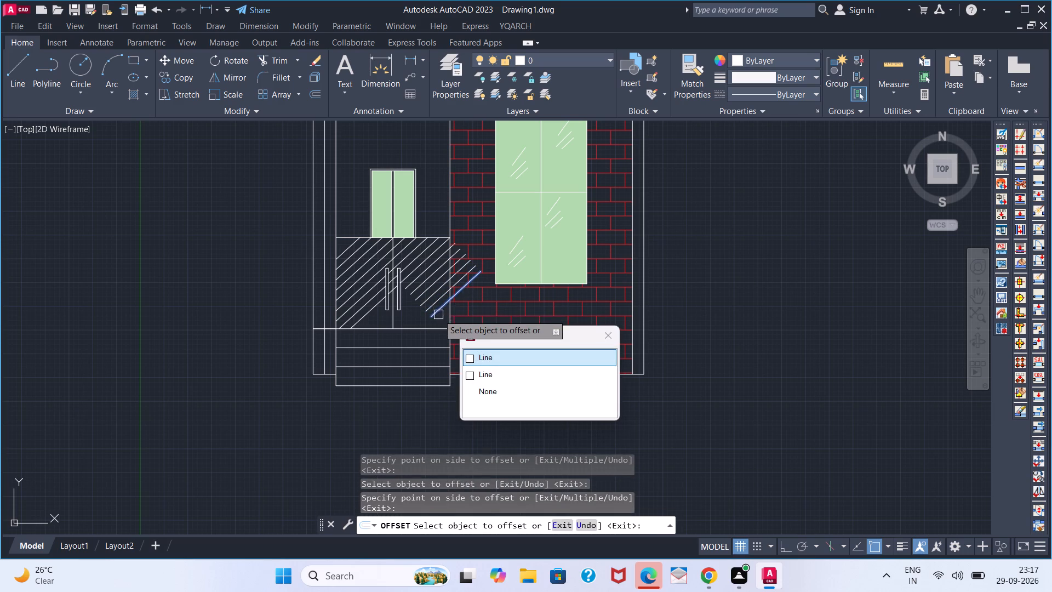
pyautogui.press('space')
pyautogui.press('space')
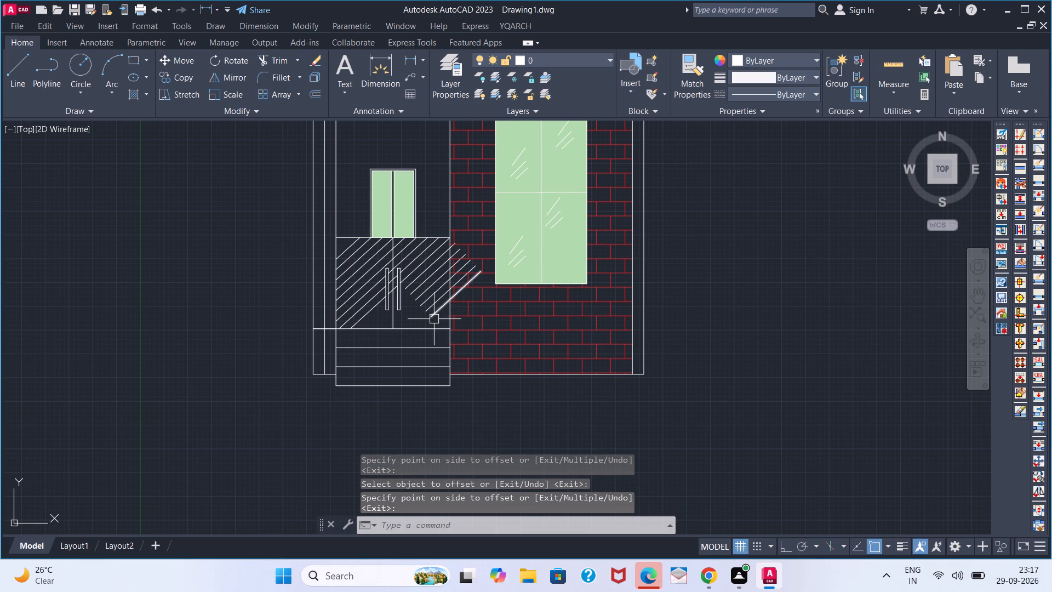
pyautogui.press('space')
pyautogui.scroll(1, 452, 270)
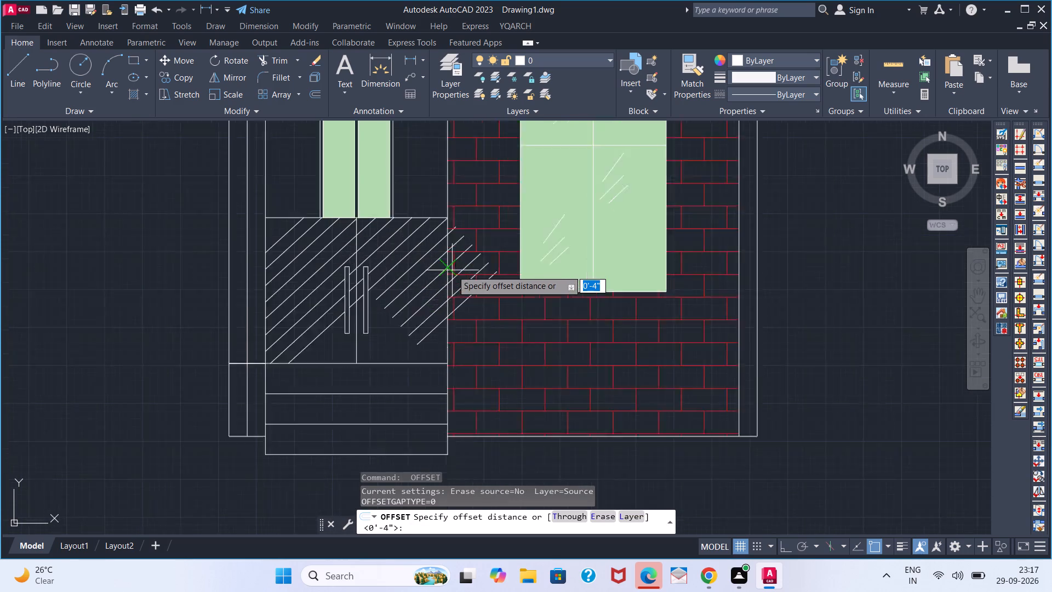
pyautogui.scroll(1, 452, 270)
pyautogui.press('space')
pyautogui.press('space')
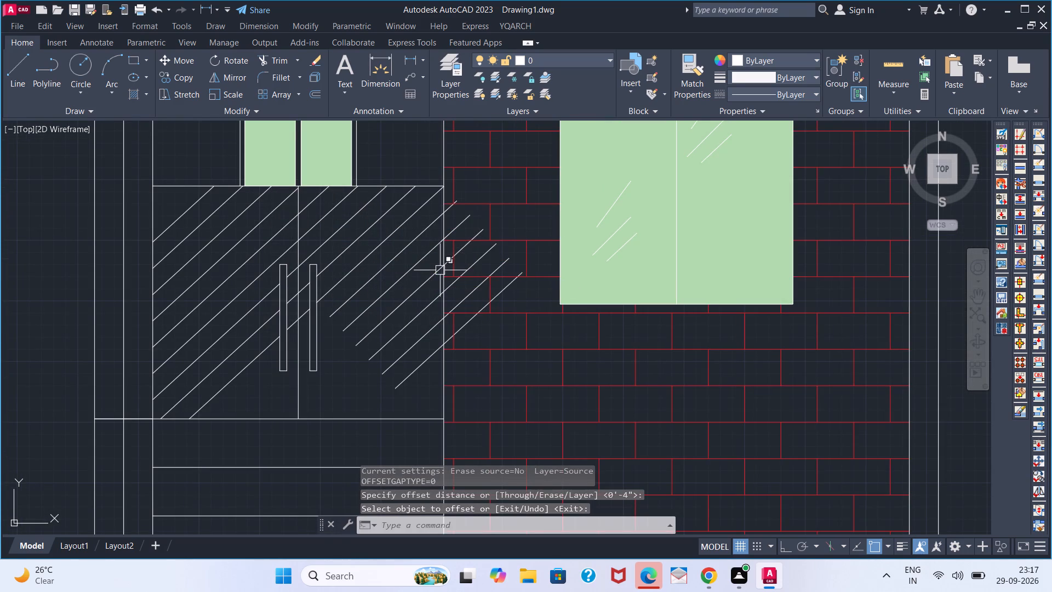
# Trim the new diagonals where they run past the entrance door's right edge onto the brick wall.
pyautogui.write('TR')
pyautogui.press('space')
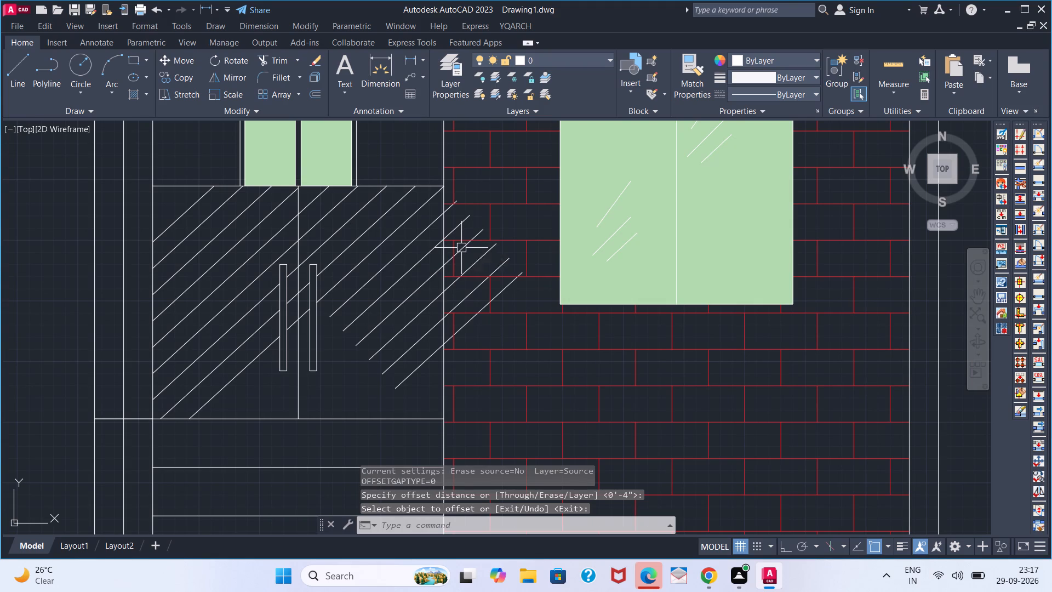
pyautogui.click(466, 242)
pyautogui.press('space')
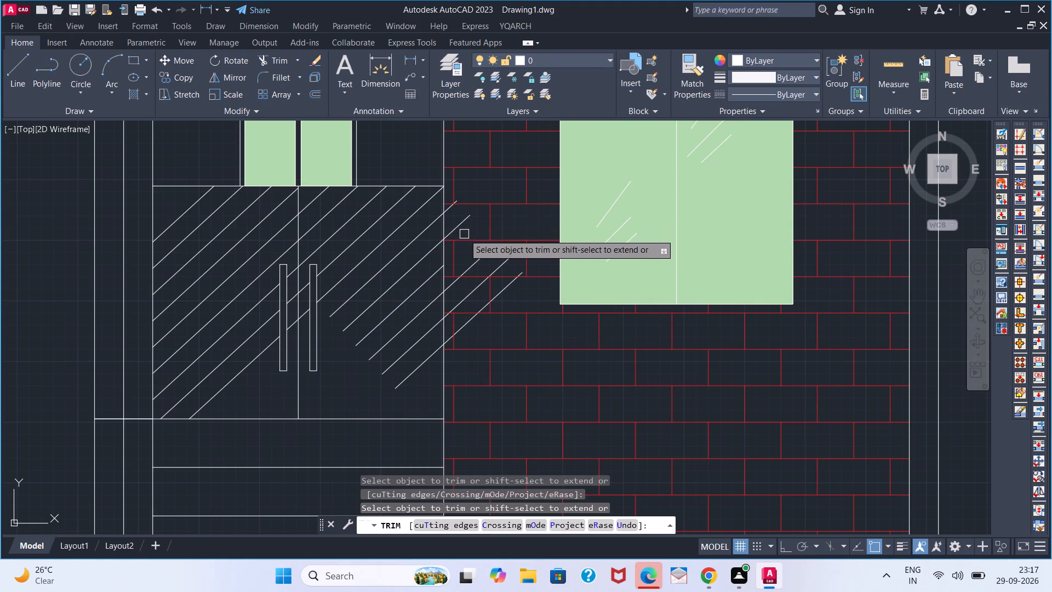
pyautogui.press('space')
pyautogui.doubleClick(463, 226)
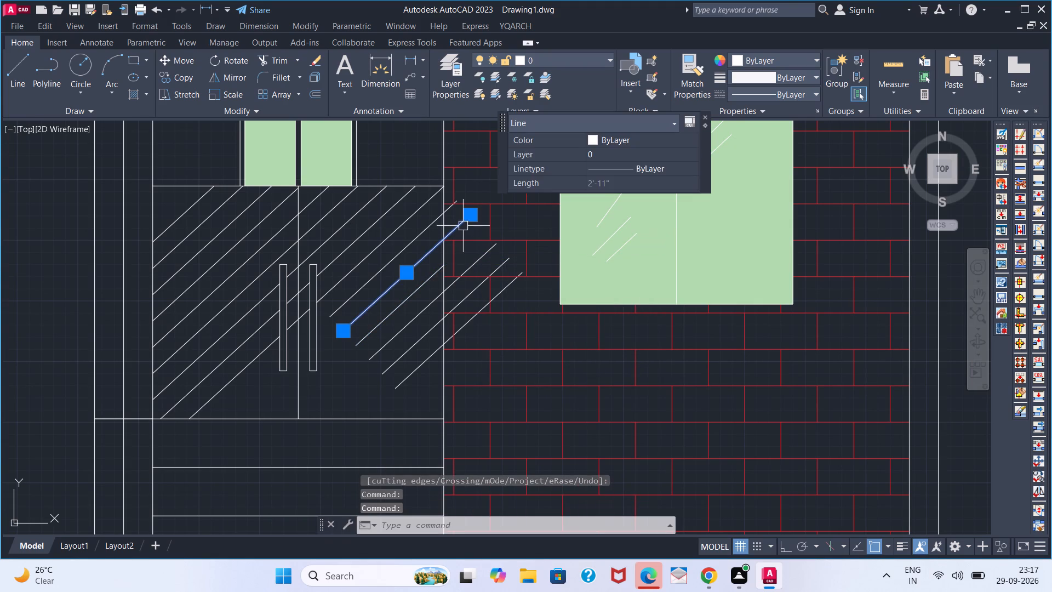
pyautogui.press('Escape')
pyautogui.press('Escape')
pyautogui.write('TR')
pyautogui.press('space')
pyautogui.click(461, 229)
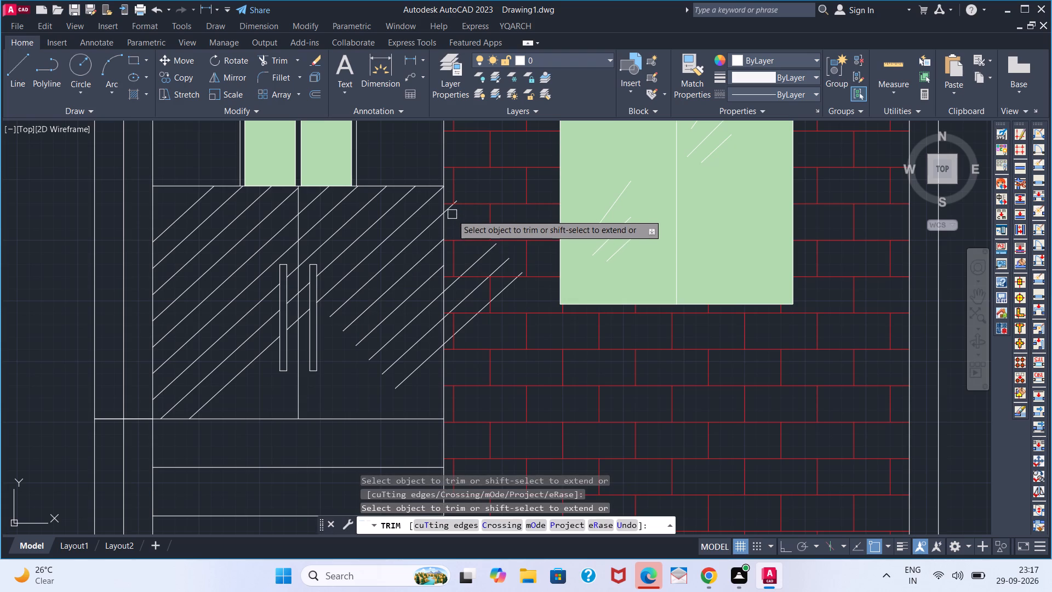
pyautogui.click(451, 210)
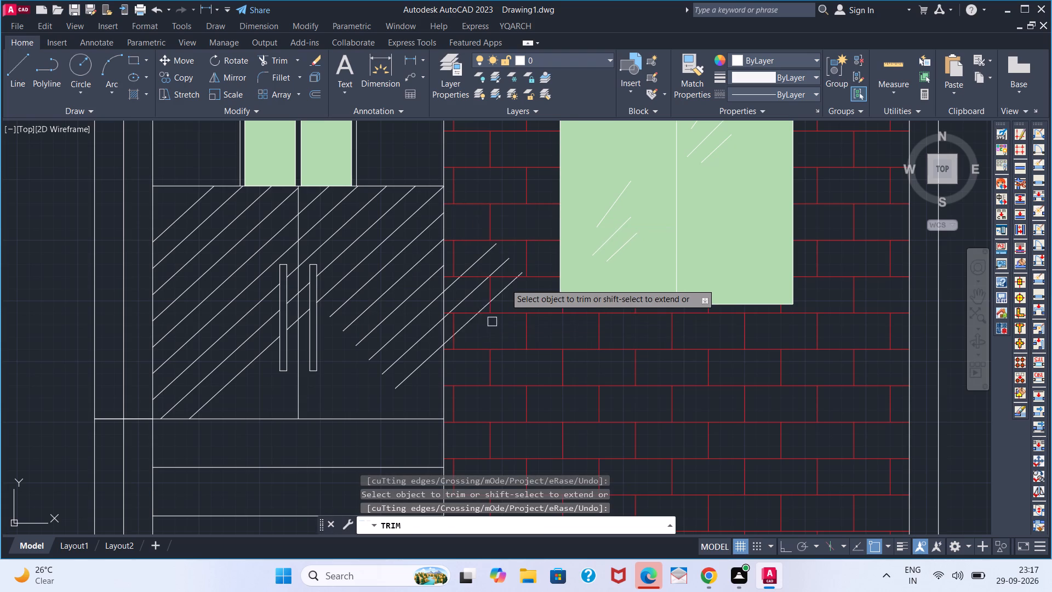
pyautogui.click(505, 283)
pyautogui.click(502, 266)
pyautogui.click(493, 256)
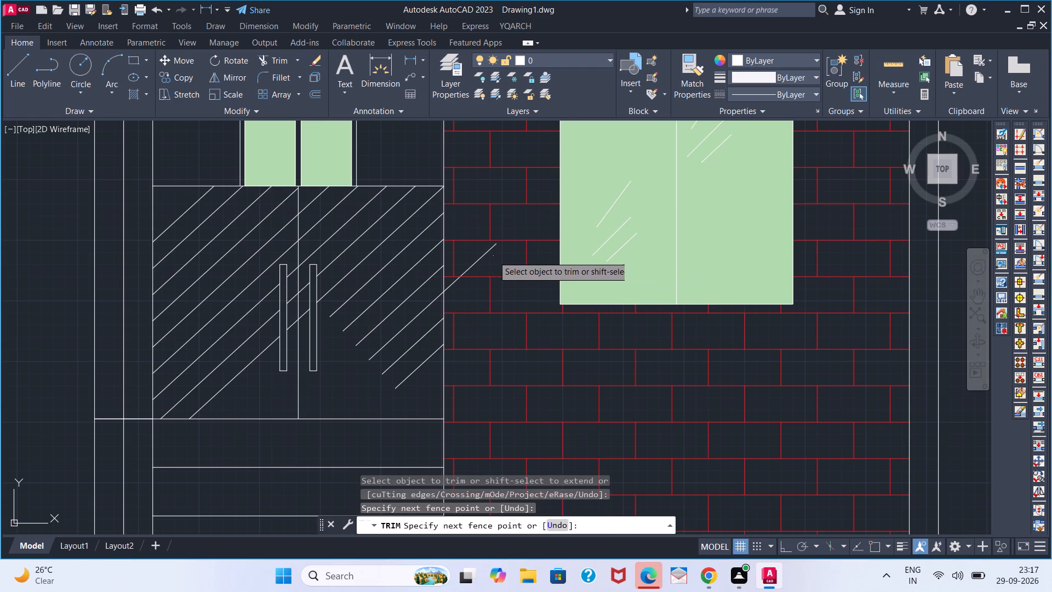
pyautogui.click(486, 256)
pyautogui.click(482, 255)
pyautogui.press('space')
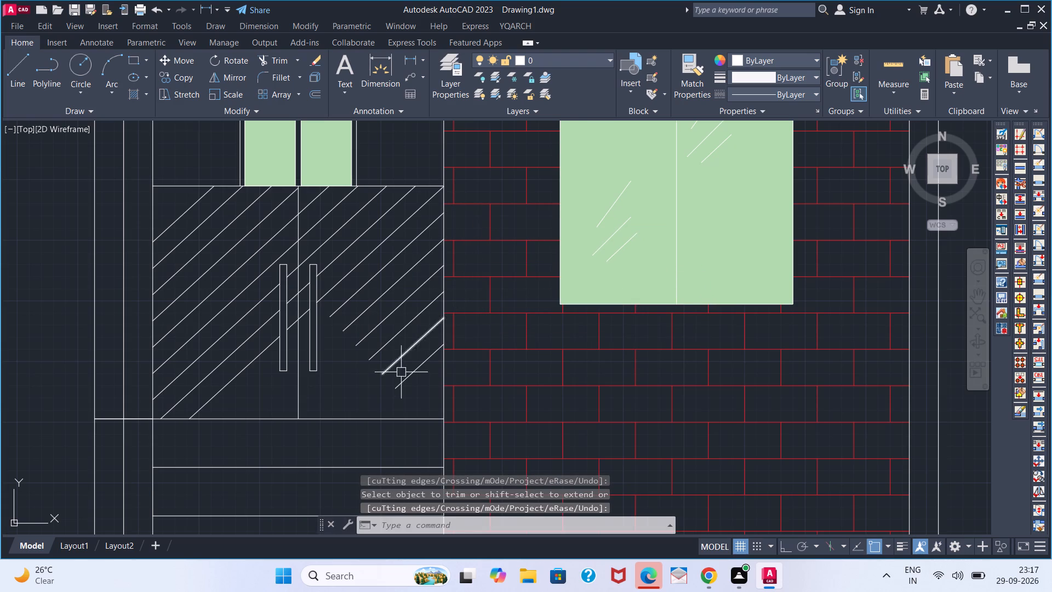
# Extend the new diagonals' lower ends across both door leaves to the entrance door's bottom edge.
pyautogui.write('EX')
pyautogui.press('space')
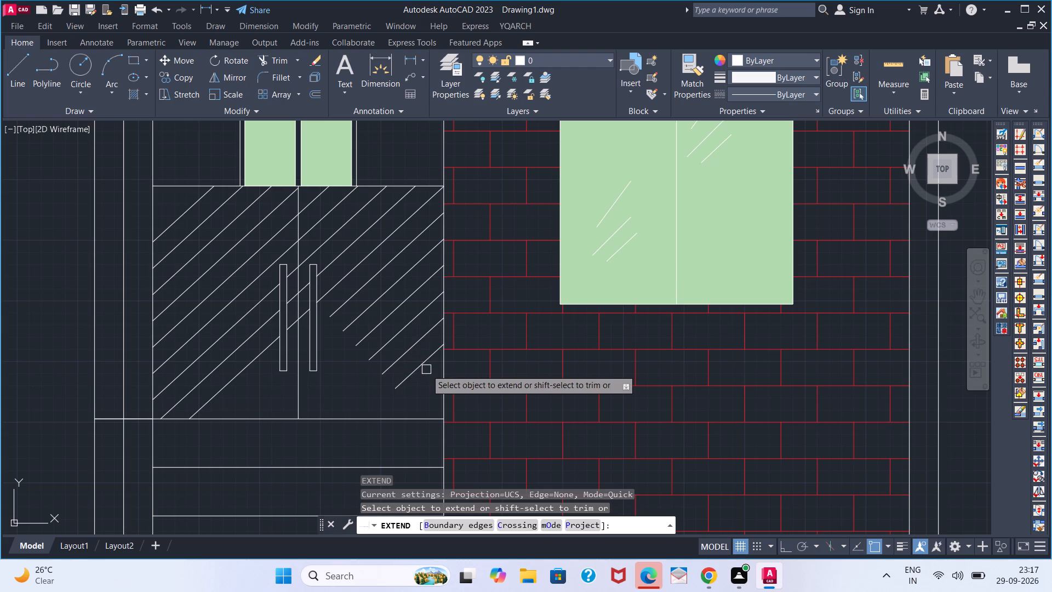
pyautogui.click(423, 366)
pyautogui.click(407, 382)
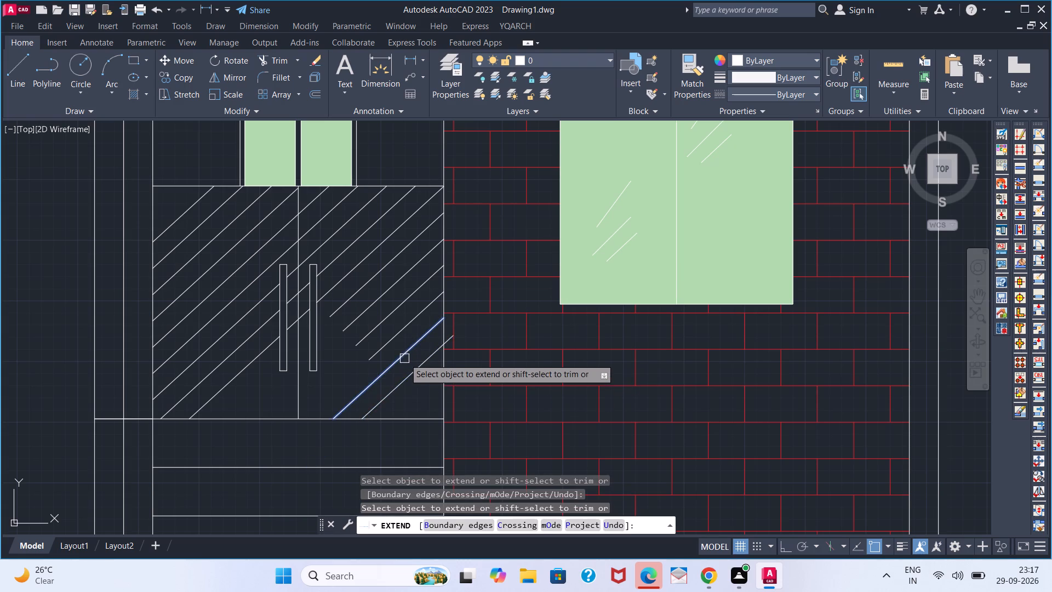
pyautogui.click(399, 360)
pyautogui.click(387, 349)
pyautogui.click(371, 335)
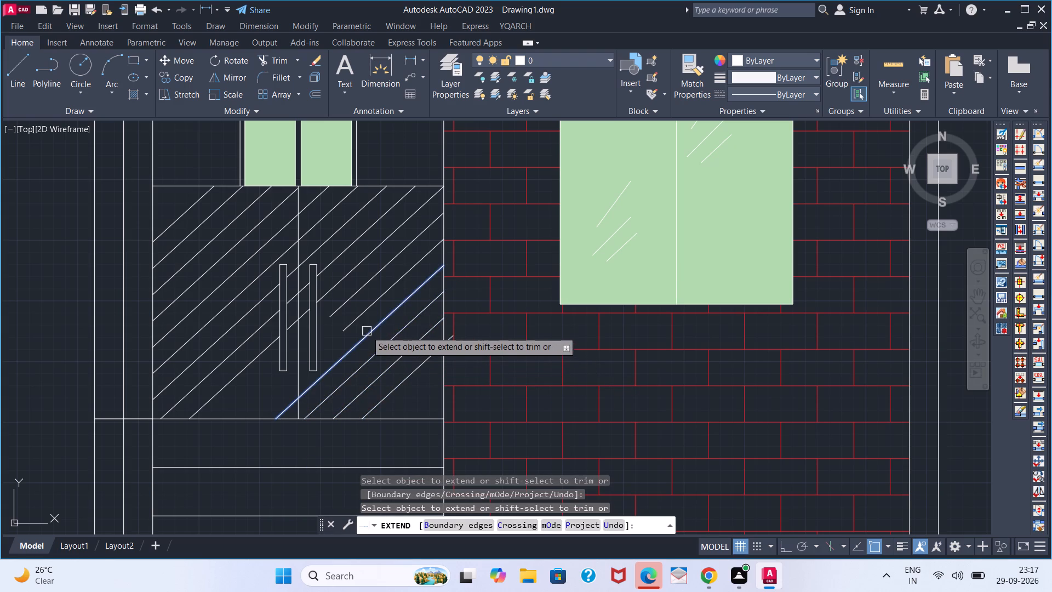
pyautogui.click(359, 314)
pyautogui.click(352, 303)
pyautogui.click(352, 303)
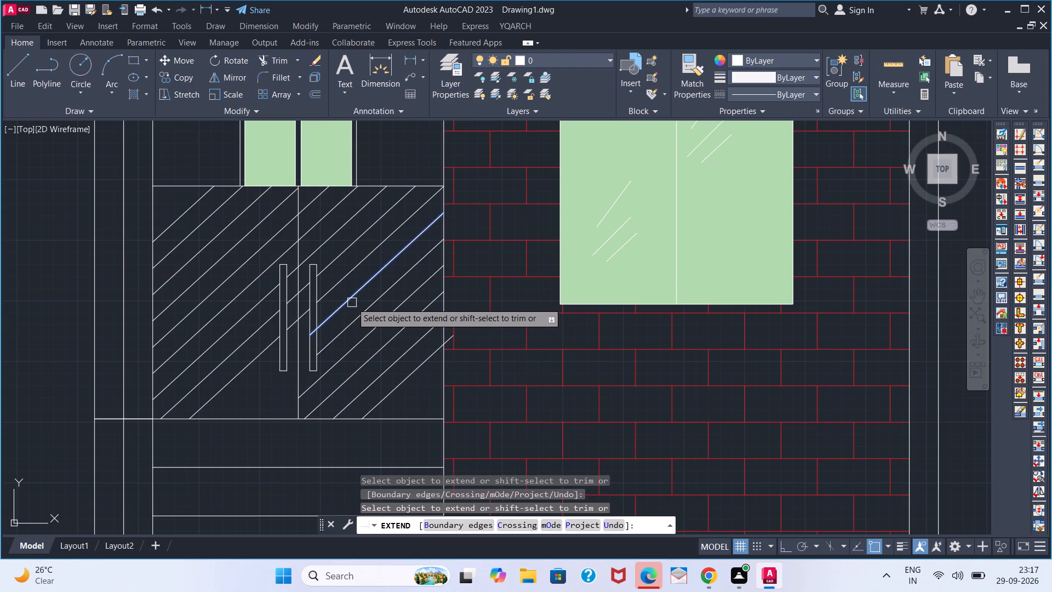
pyautogui.click(352, 303)
pyautogui.doubleClick(351, 303)
pyautogui.doubleClick(346, 303)
pyautogui.click(337, 306)
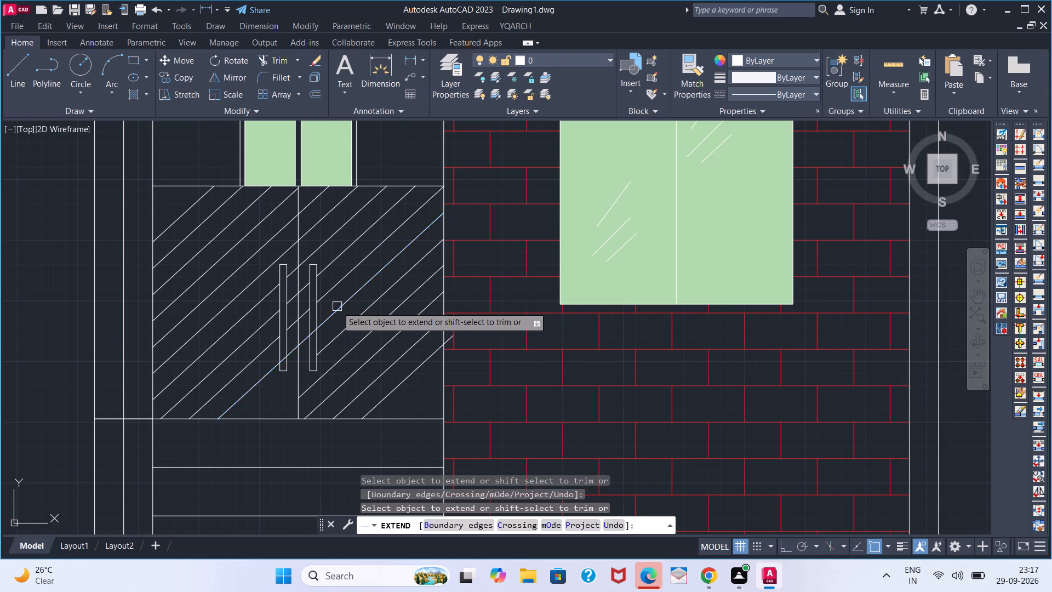
pyautogui.tripleClick(340, 341)
pyautogui.doubleClick(338, 340)
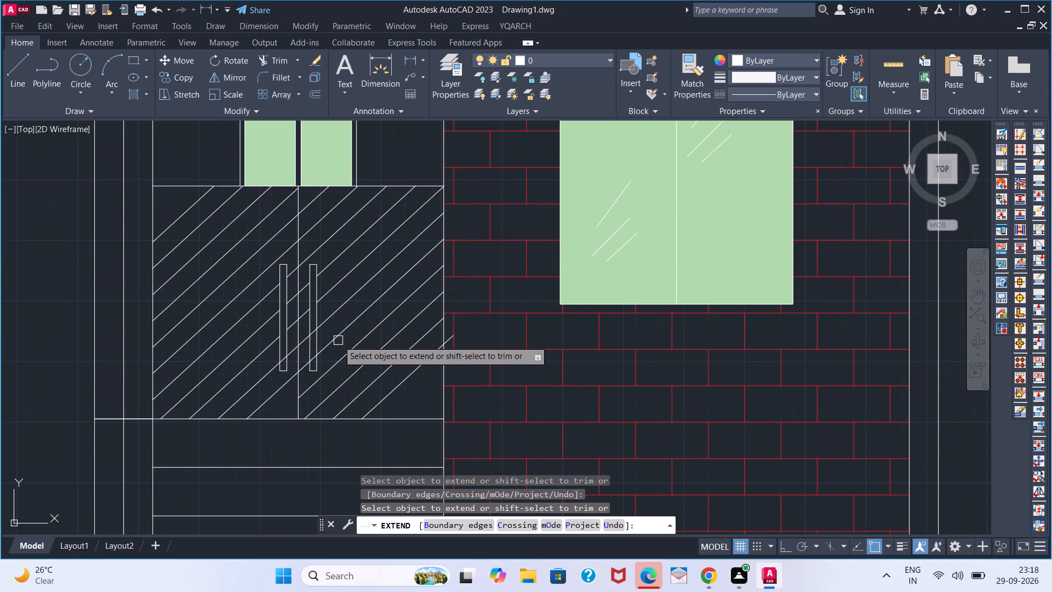
pyautogui.doubleClick(348, 358)
pyautogui.press('space')
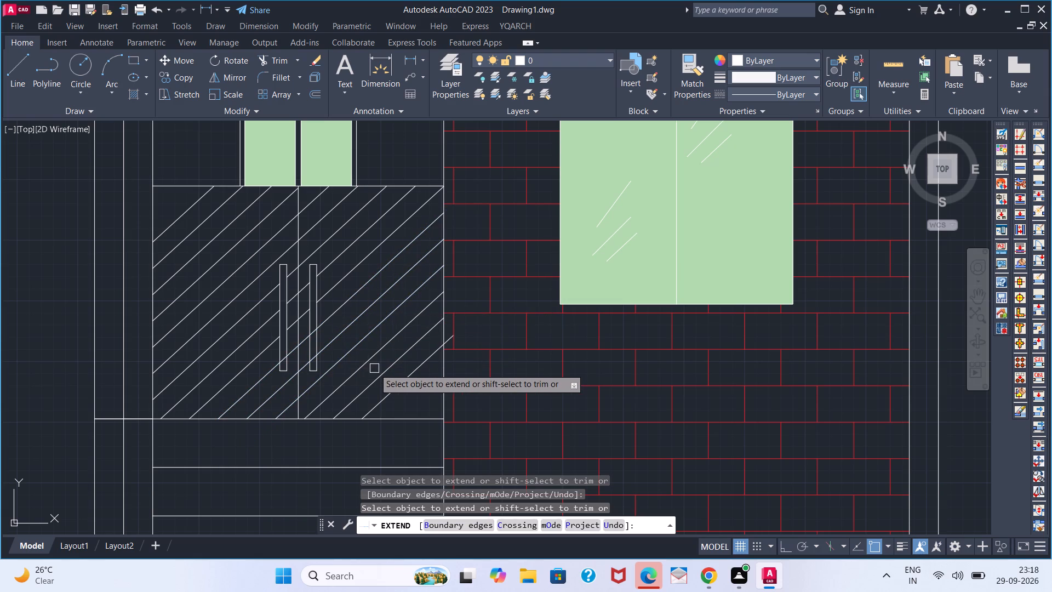
# Trim the lowest diagonal's overshoot beyond the entrance door's right edge.
pyautogui.write('TR')
pyautogui.press('space')
pyautogui.scroll(4, 442, 344)
pyautogui.click(456, 345)
pyautogui.press('space')
pyautogui.scroll(-5, 445, 354)
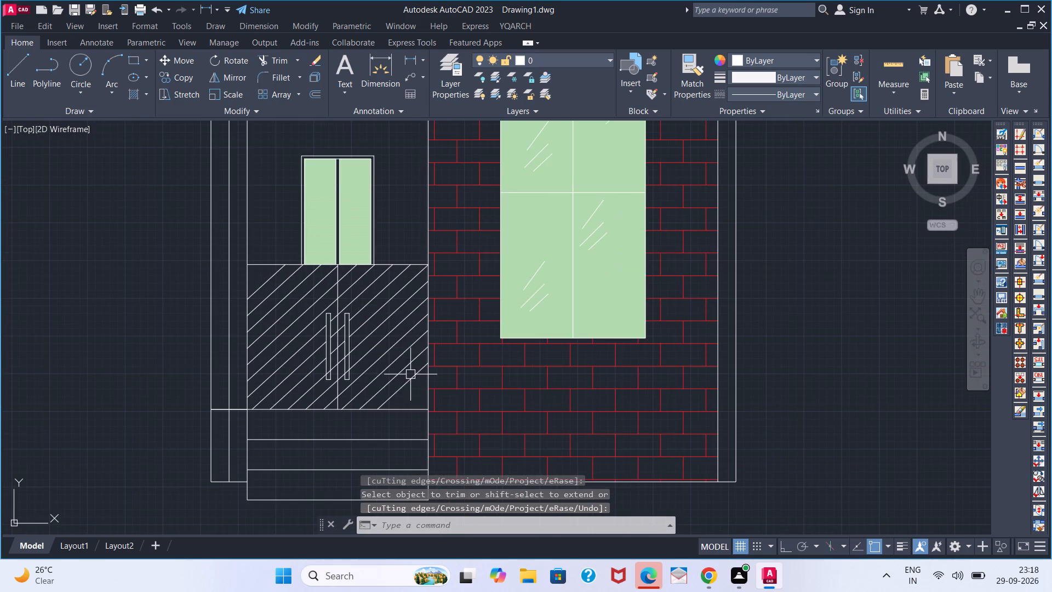
# Trim away the extended diagonal segments that cross inside the entrance door's two handles.
pyautogui.write('TR')
pyautogui.press('space')
pyautogui.scroll(2, 348, 371)
pyautogui.click(341, 372)
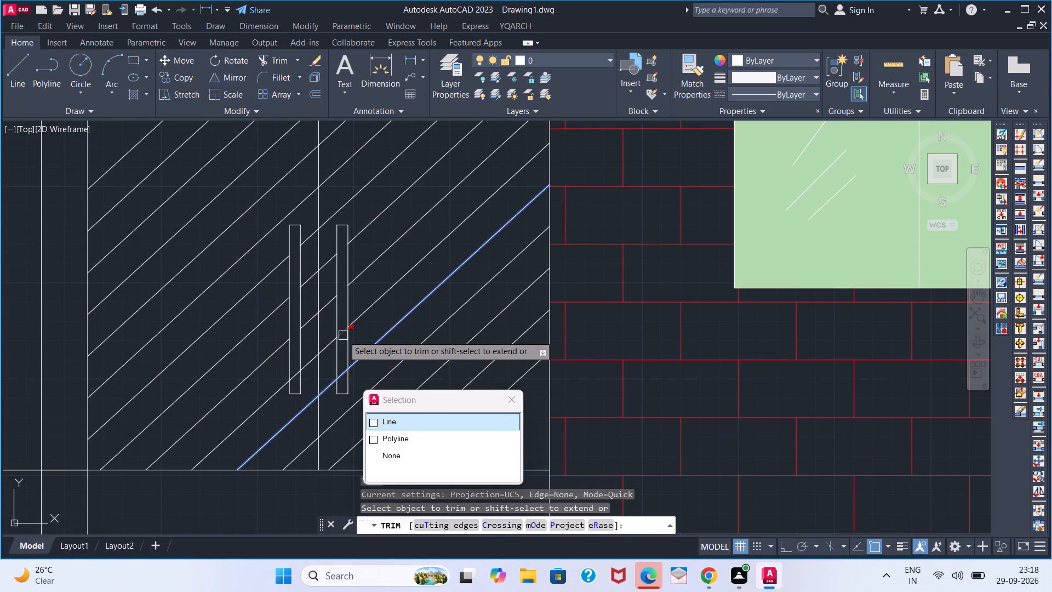
pyautogui.press('space')
pyautogui.click(343, 334)
pyautogui.press('space')
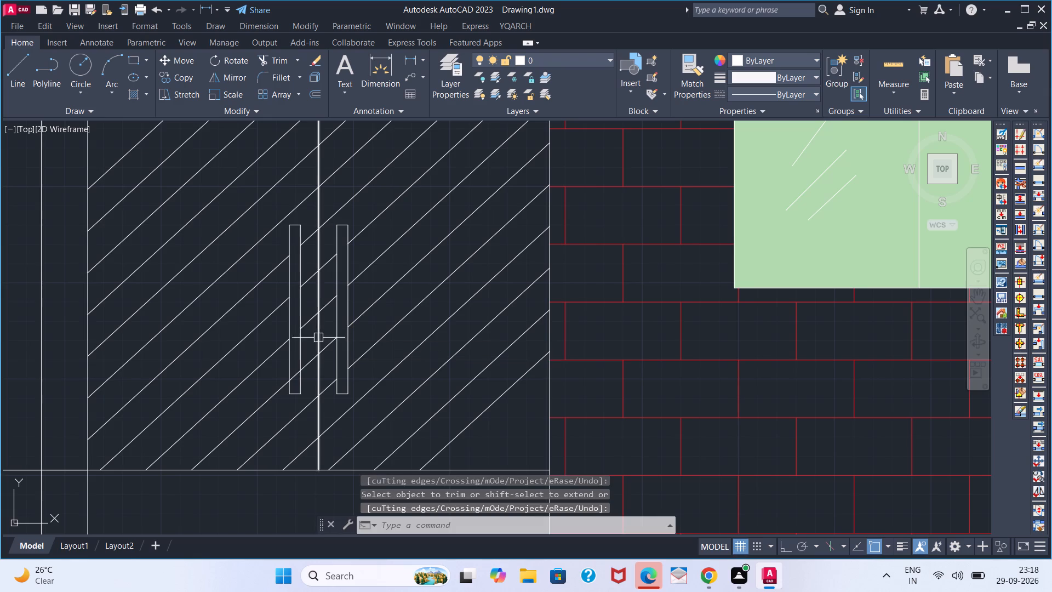
pyautogui.press('space')
pyautogui.click(293, 375)
pyautogui.press('space')
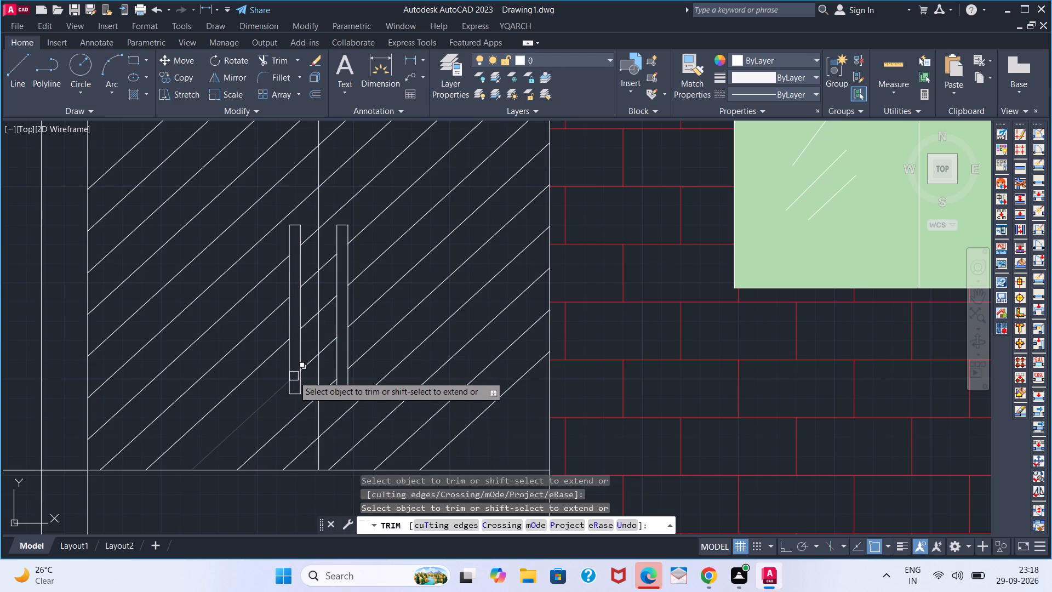
pyautogui.scroll(-2, 307, 405)
pyautogui.press('space')
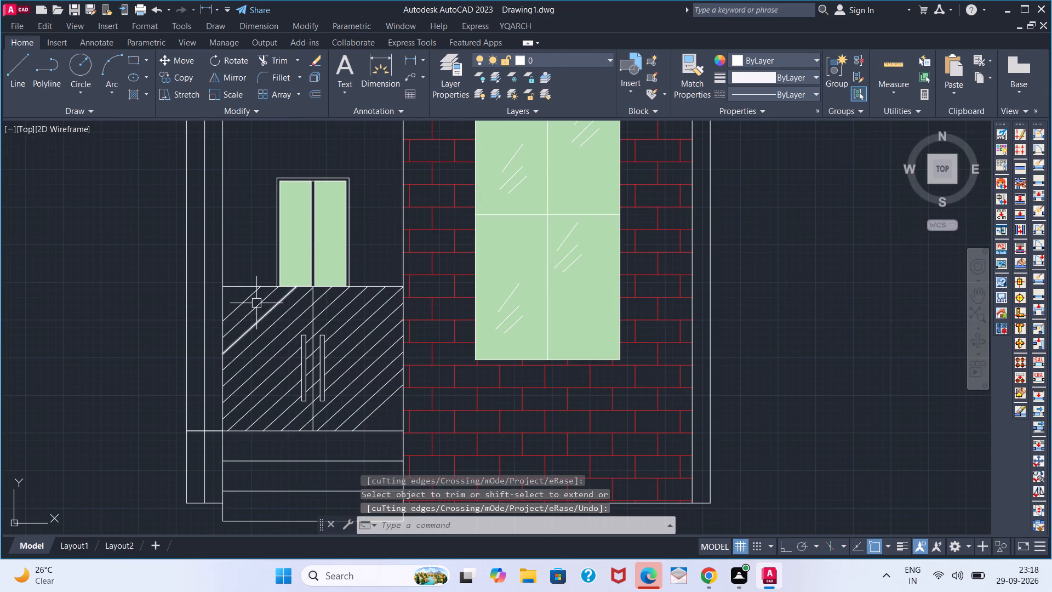
# Hatch alternate diagonal bands on the entrance door with a solid 0,0,0 black fill, starting from its upper left corner.
pyautogui.click(140, 91)
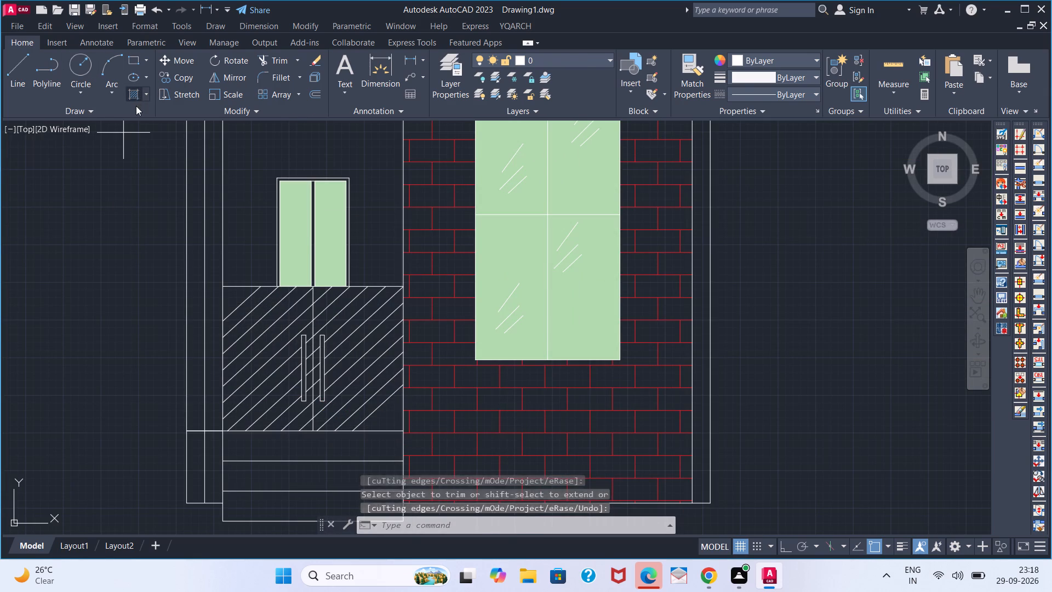
pyautogui.click(364, 78)
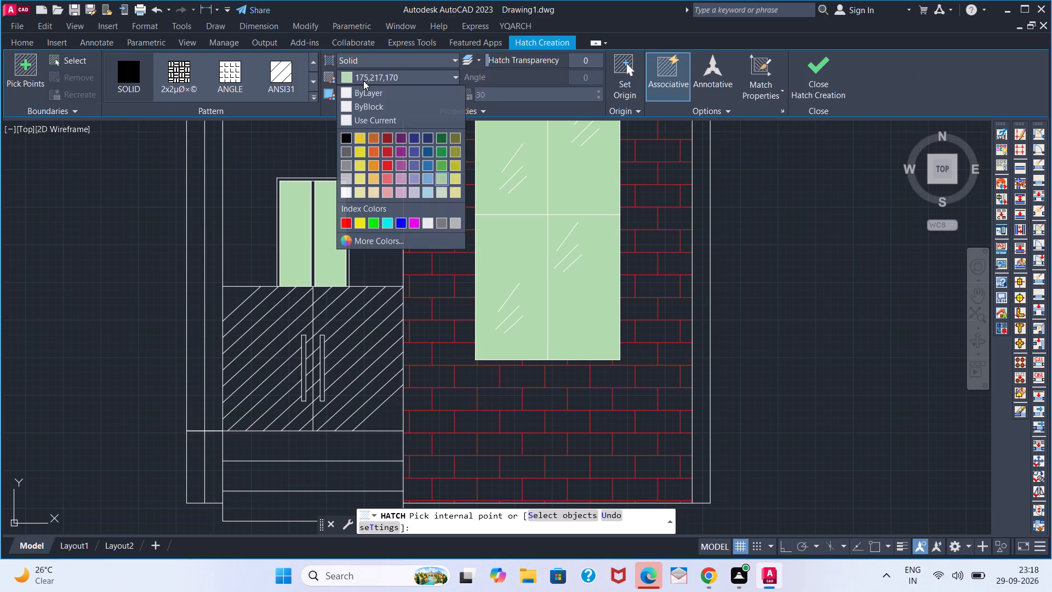
pyautogui.click(344, 140)
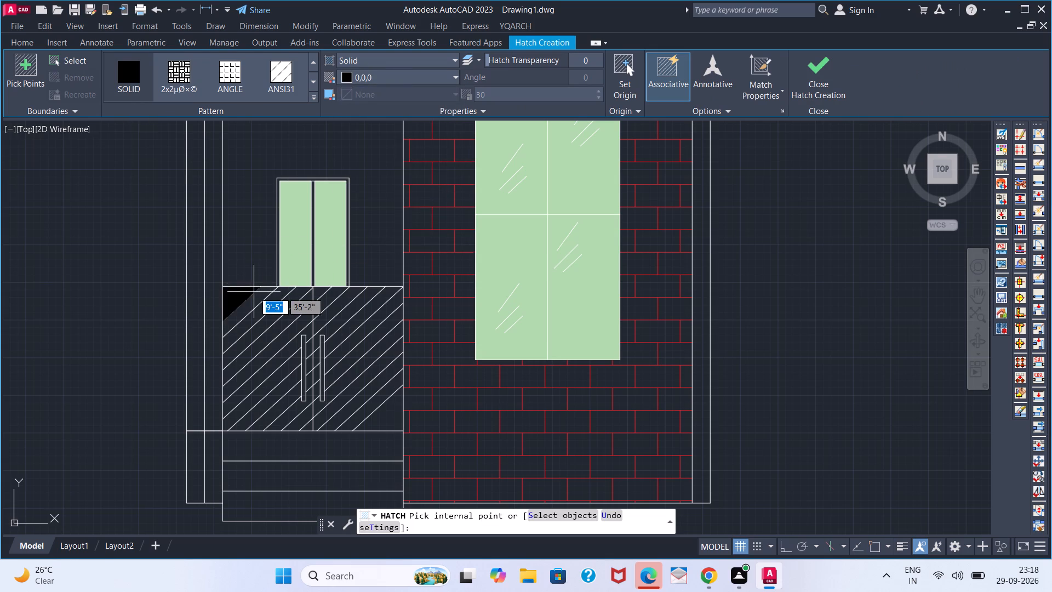
pyautogui.scroll(1, 254, 292)
pyautogui.click(252, 300)
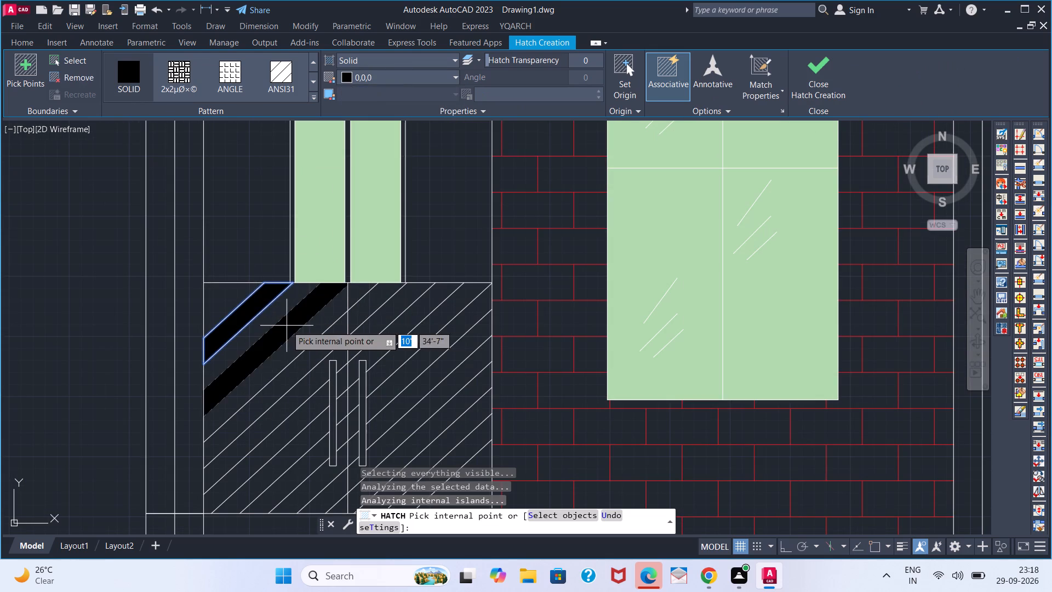
pyautogui.click(287, 326)
pyautogui.click(314, 350)
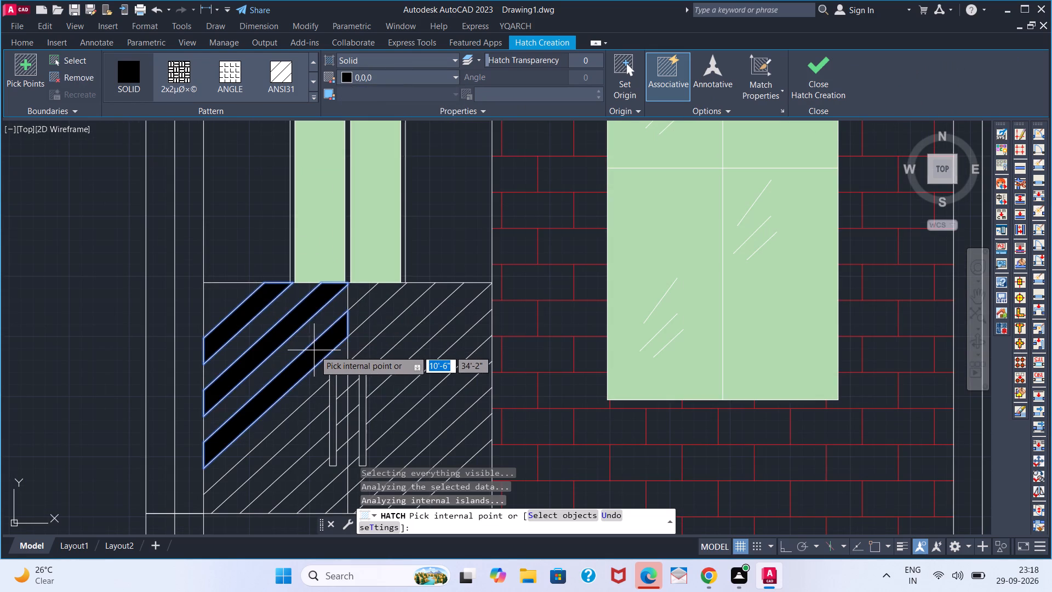
pyautogui.click(369, 315)
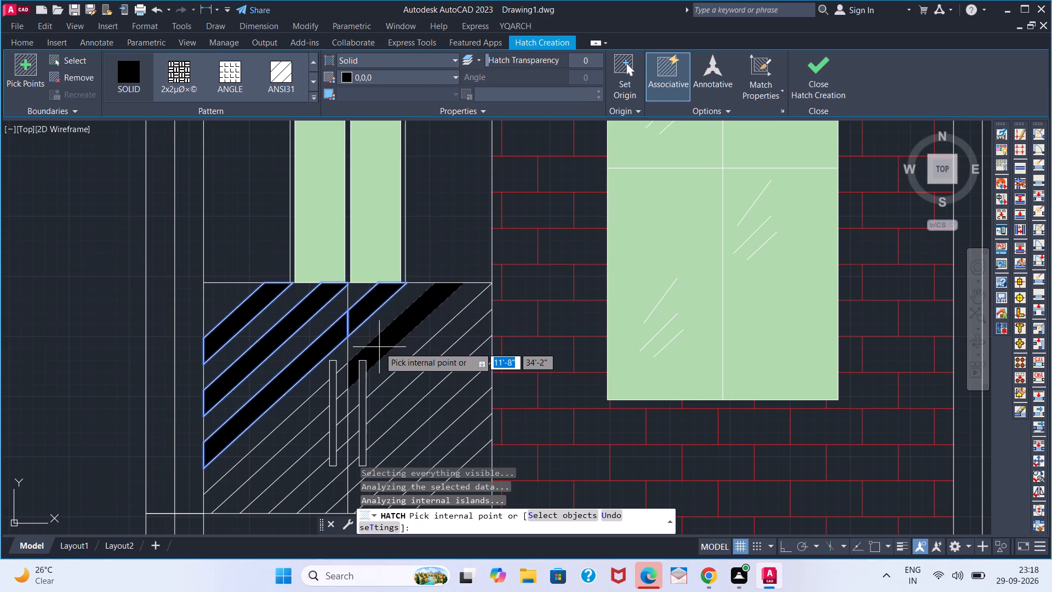
pyautogui.click(379, 347)
pyautogui.click(324, 397)
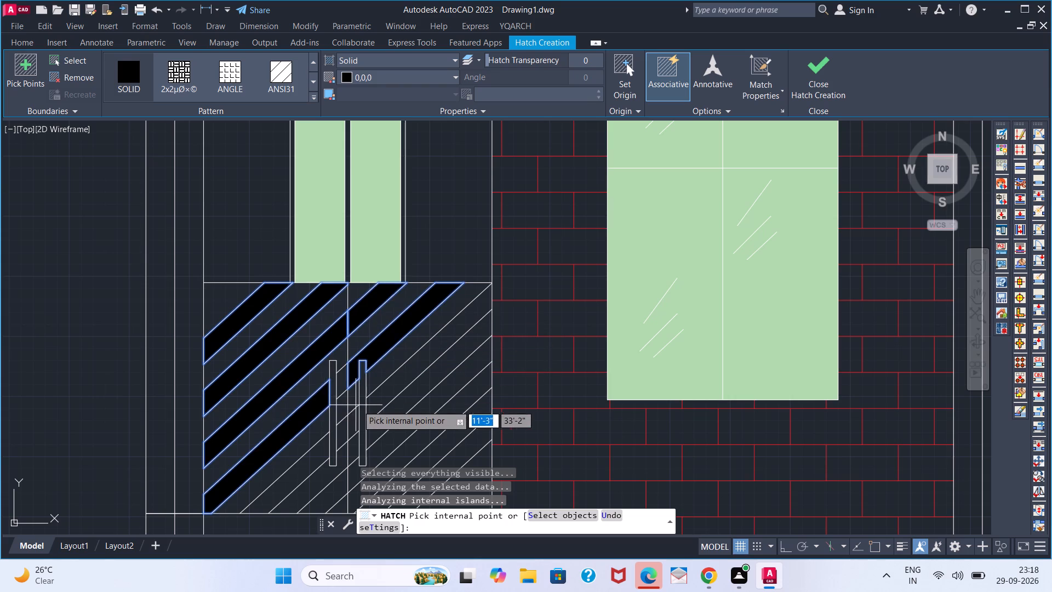
# Continue the solid black fill on the alternate bands of the door's lower part, undoing the last pick near its lower right corner.
pyautogui.click(388, 401)
pyautogui.click(316, 462)
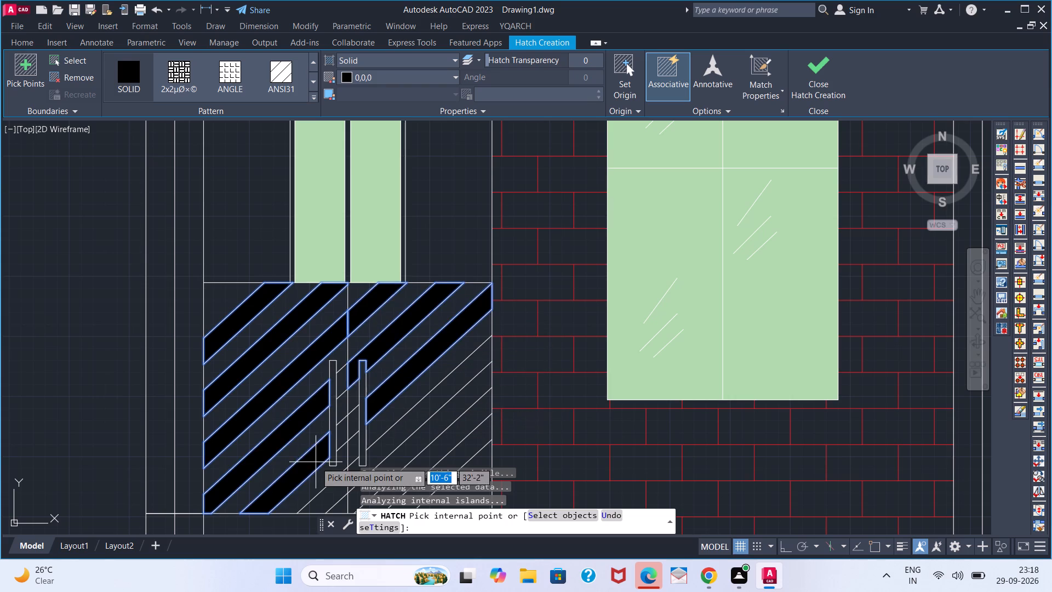
pyautogui.click(384, 449)
pyautogui.click(338, 480)
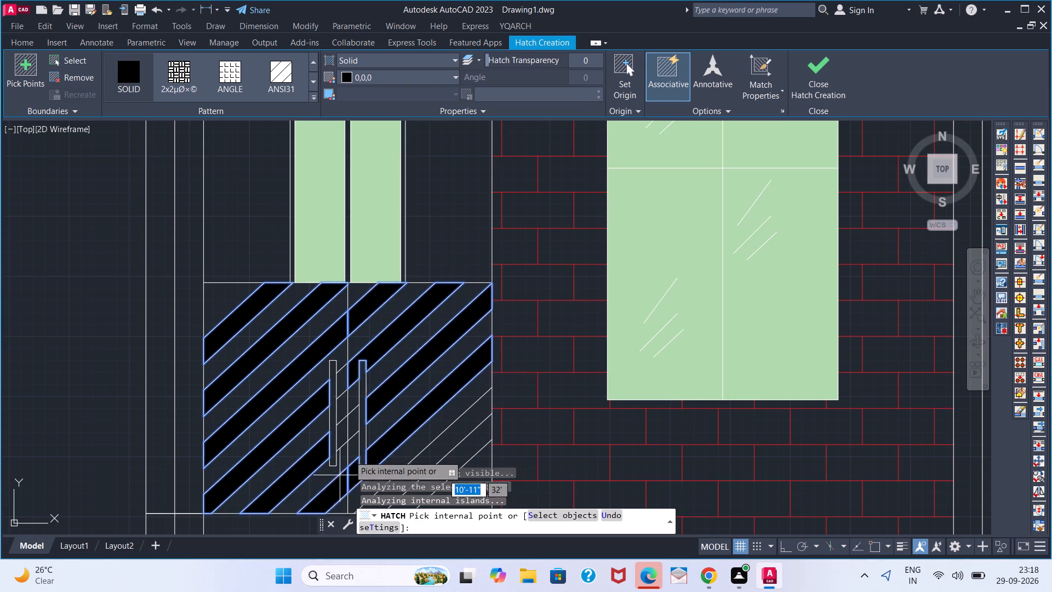
pyautogui.scroll(-3, 352, 435)
pyautogui.scroll(2, 371, 424)
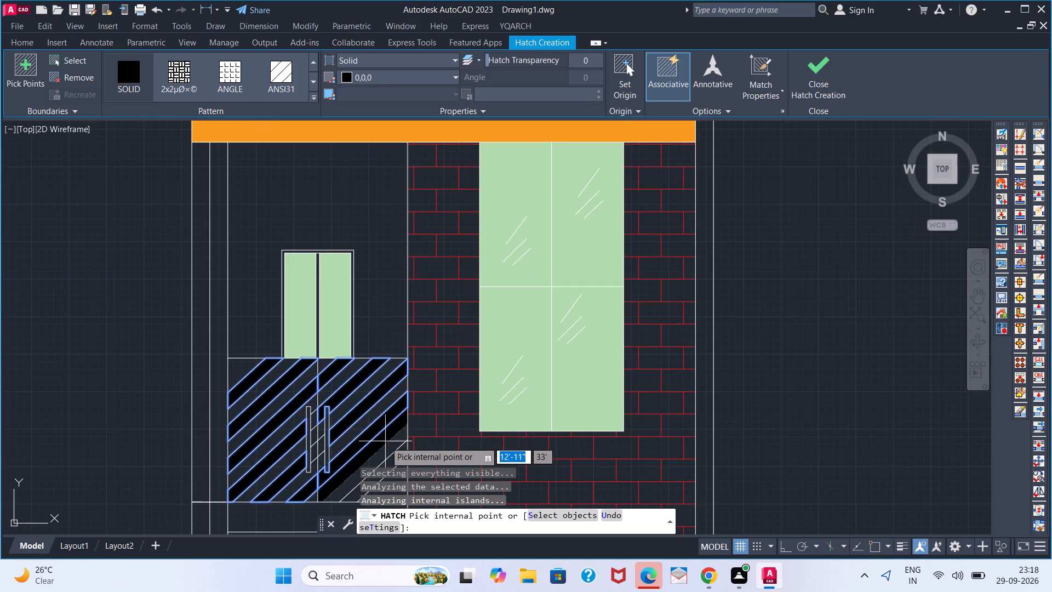
pyautogui.click(392, 450)
pyautogui.click(400, 457)
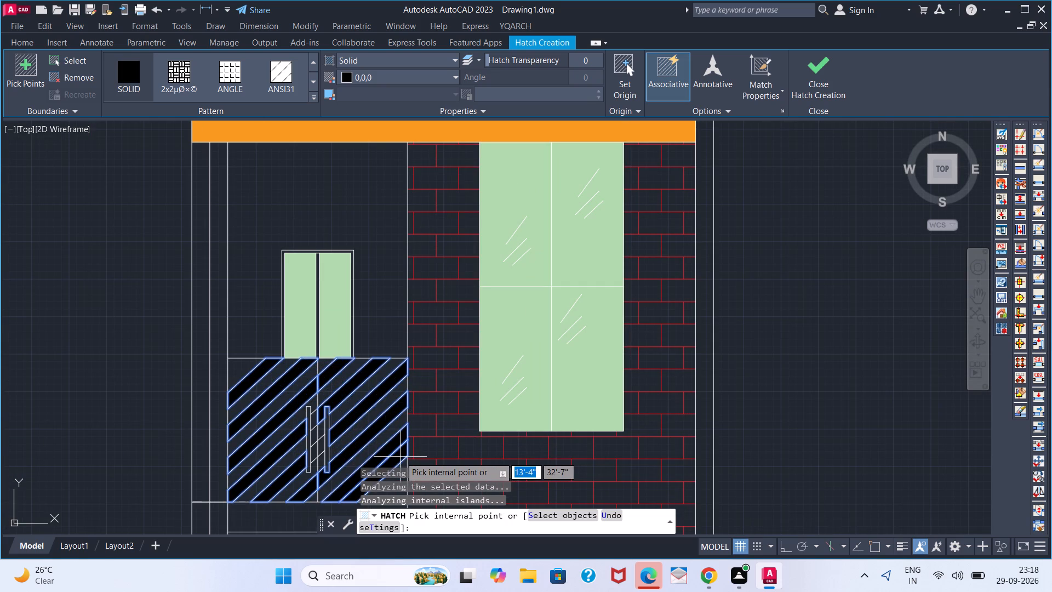
pyautogui.hotkey('ctrl', 'z')
pyautogui.scroll(-1, 377, 423)
pyautogui.press('space')
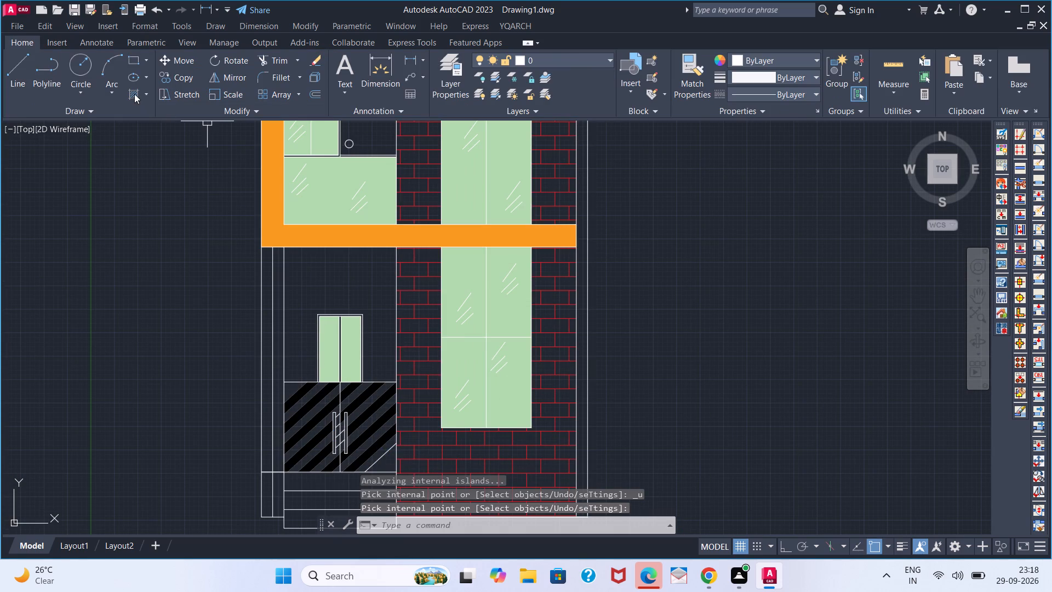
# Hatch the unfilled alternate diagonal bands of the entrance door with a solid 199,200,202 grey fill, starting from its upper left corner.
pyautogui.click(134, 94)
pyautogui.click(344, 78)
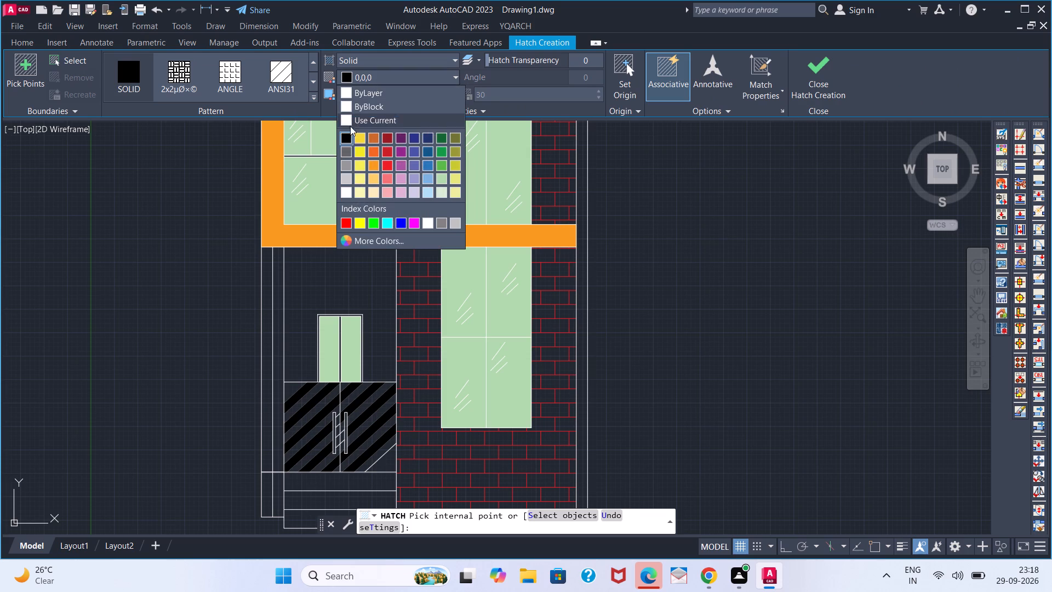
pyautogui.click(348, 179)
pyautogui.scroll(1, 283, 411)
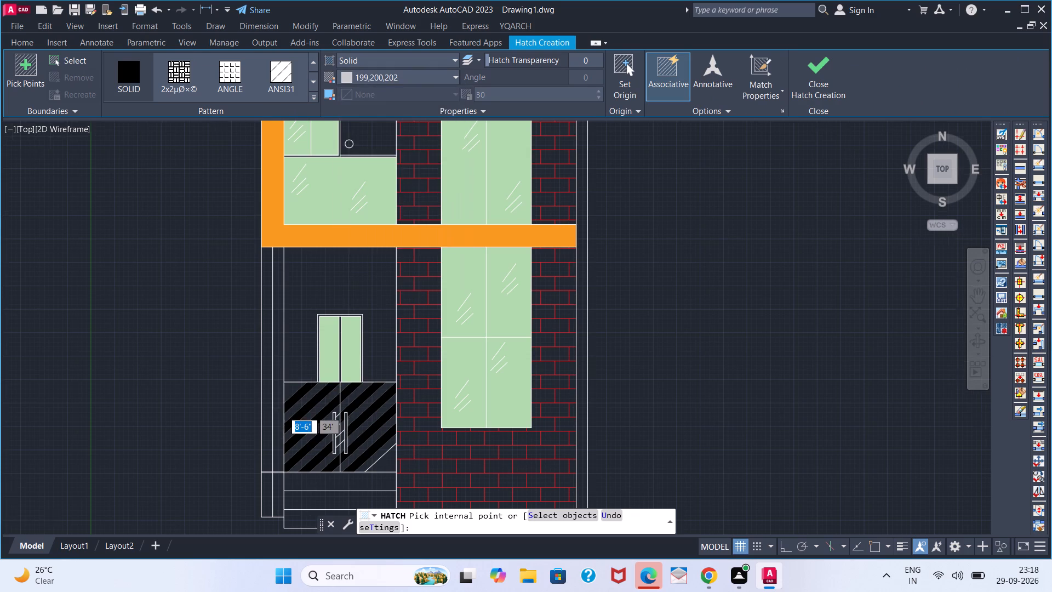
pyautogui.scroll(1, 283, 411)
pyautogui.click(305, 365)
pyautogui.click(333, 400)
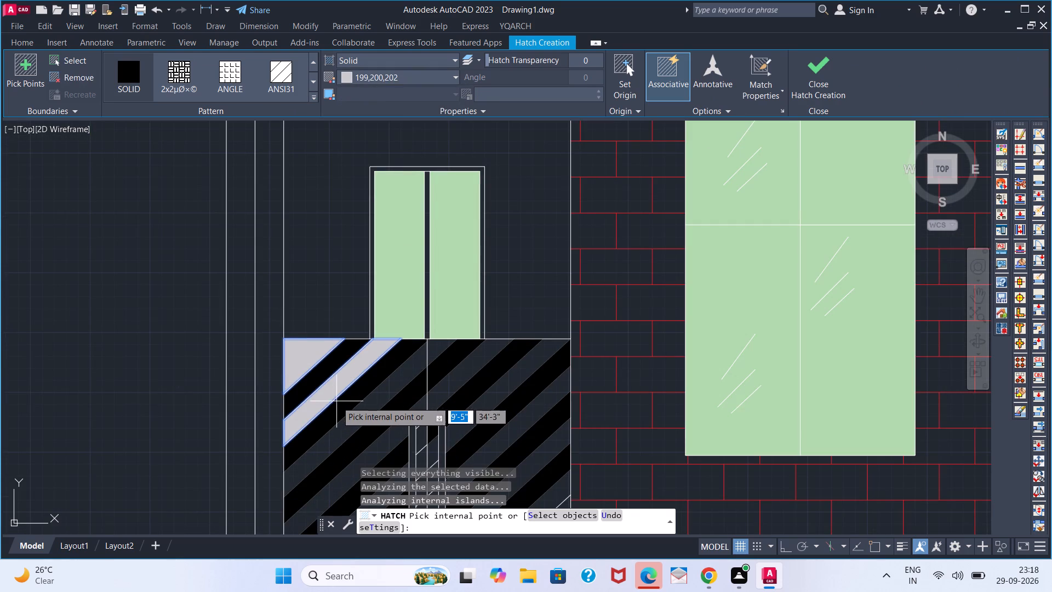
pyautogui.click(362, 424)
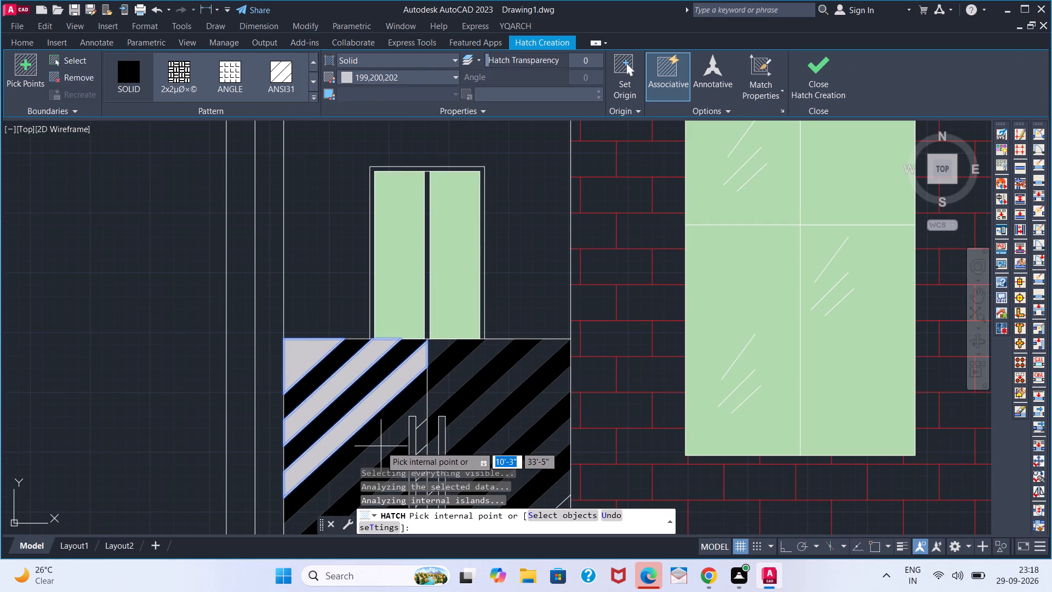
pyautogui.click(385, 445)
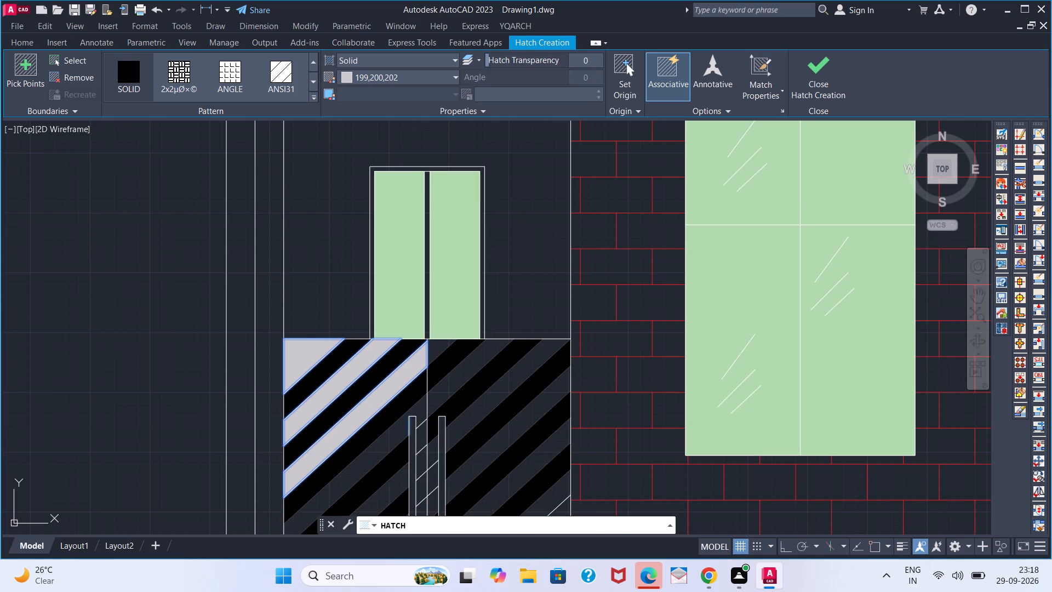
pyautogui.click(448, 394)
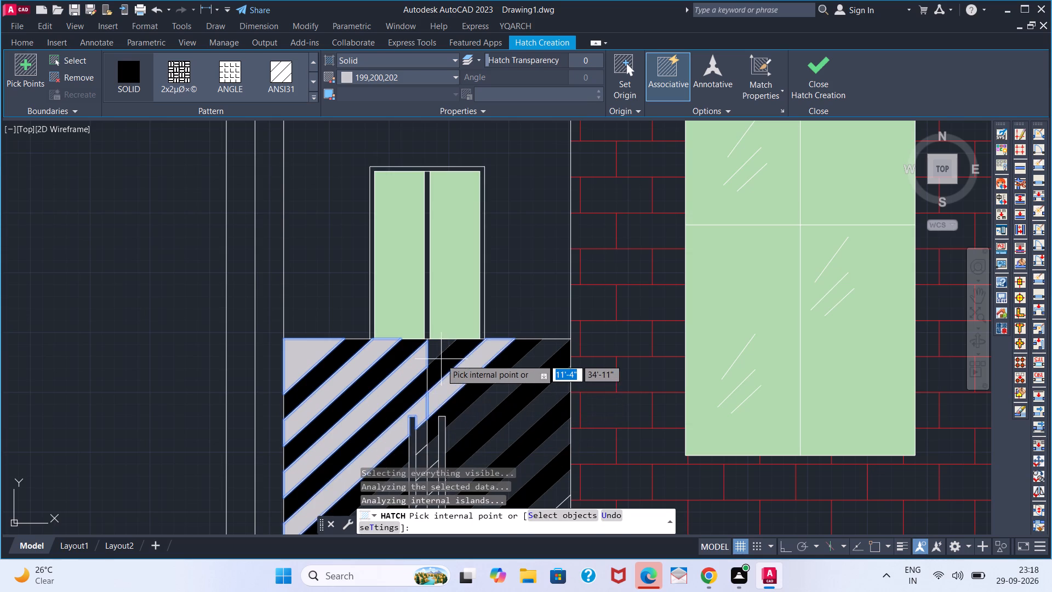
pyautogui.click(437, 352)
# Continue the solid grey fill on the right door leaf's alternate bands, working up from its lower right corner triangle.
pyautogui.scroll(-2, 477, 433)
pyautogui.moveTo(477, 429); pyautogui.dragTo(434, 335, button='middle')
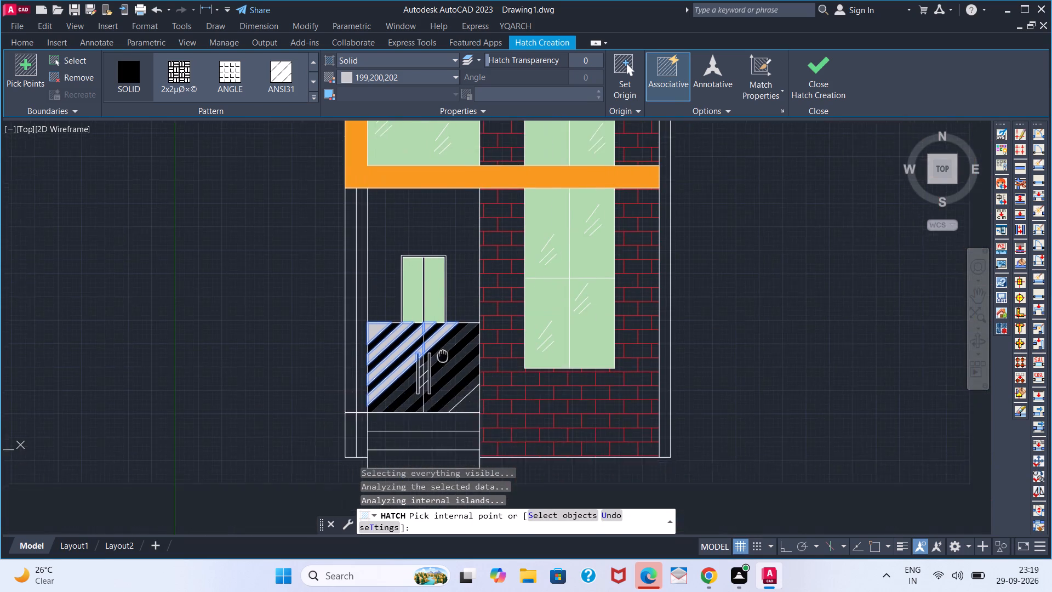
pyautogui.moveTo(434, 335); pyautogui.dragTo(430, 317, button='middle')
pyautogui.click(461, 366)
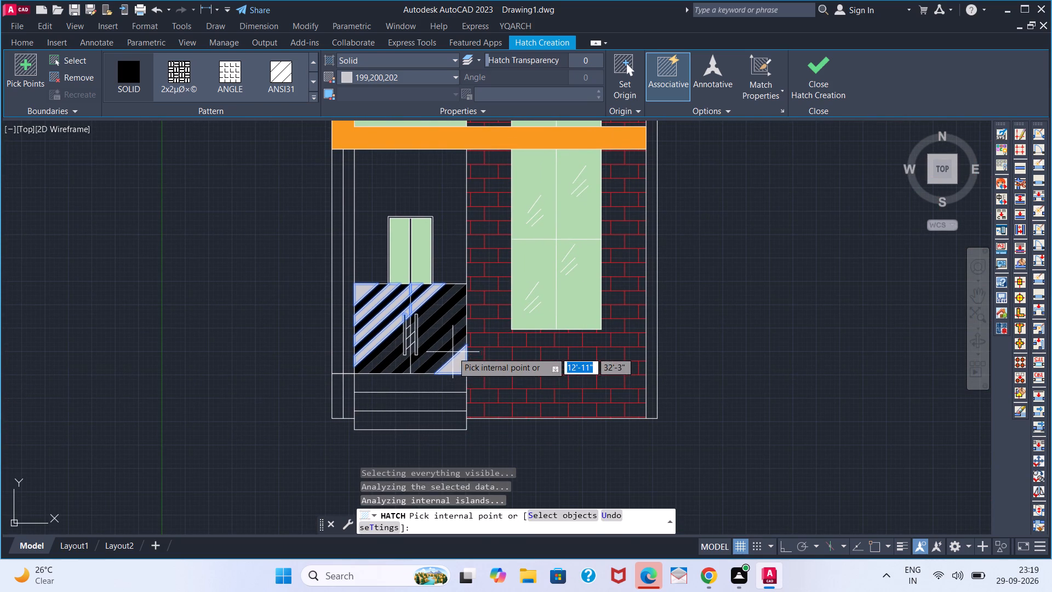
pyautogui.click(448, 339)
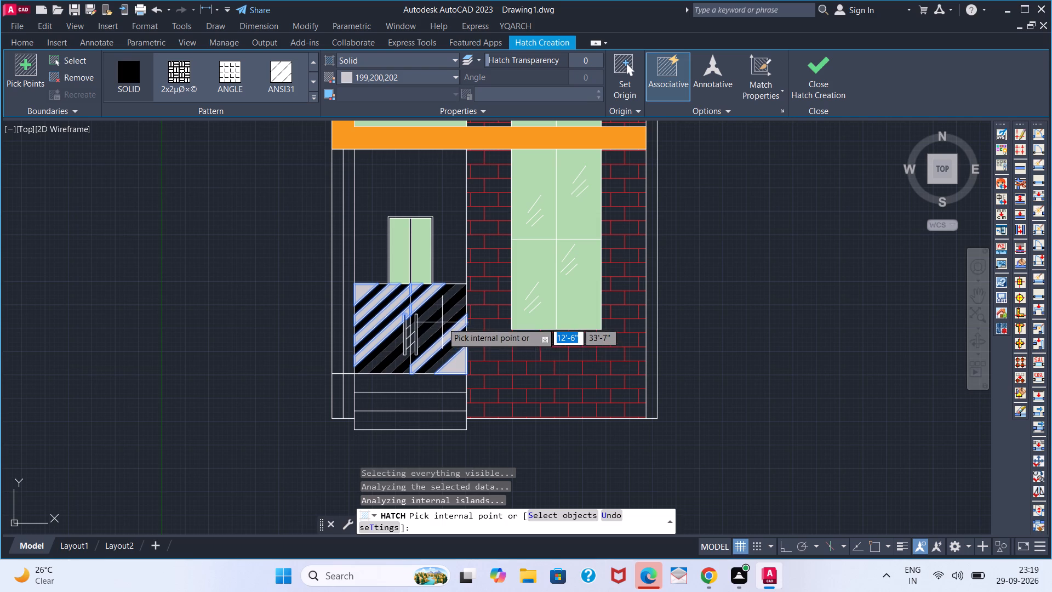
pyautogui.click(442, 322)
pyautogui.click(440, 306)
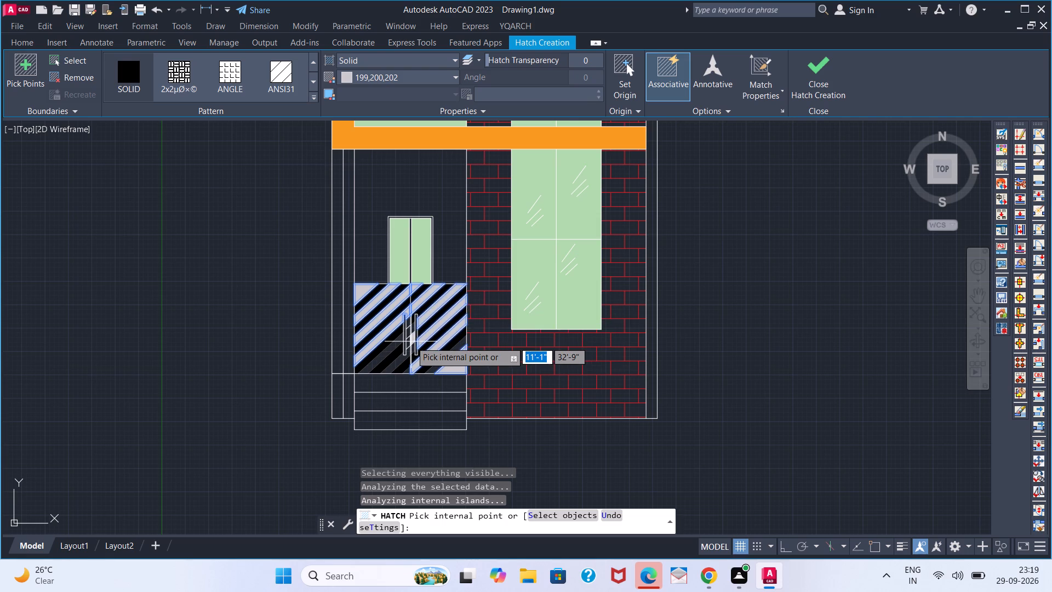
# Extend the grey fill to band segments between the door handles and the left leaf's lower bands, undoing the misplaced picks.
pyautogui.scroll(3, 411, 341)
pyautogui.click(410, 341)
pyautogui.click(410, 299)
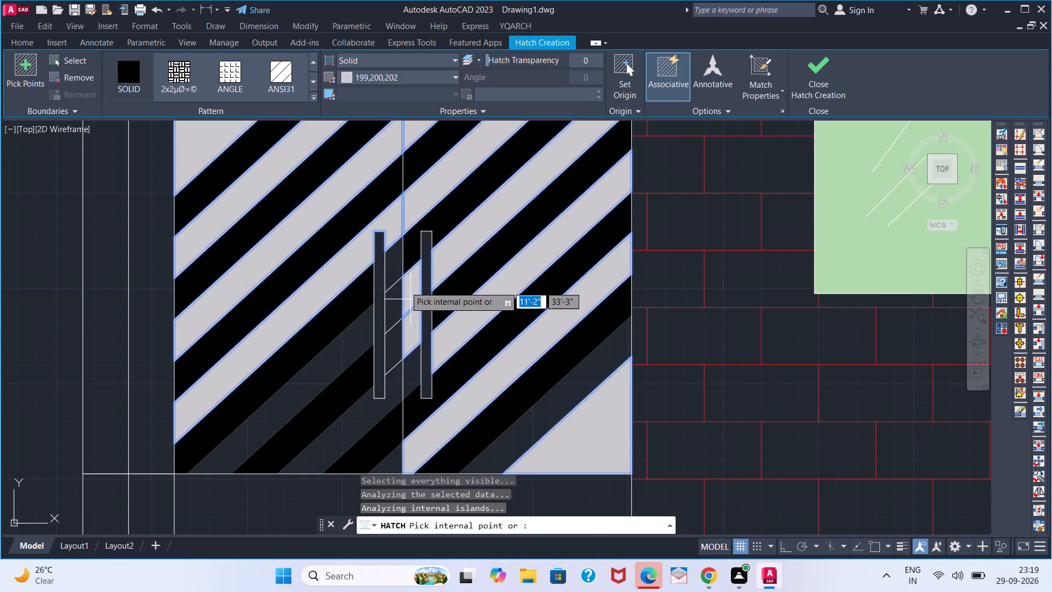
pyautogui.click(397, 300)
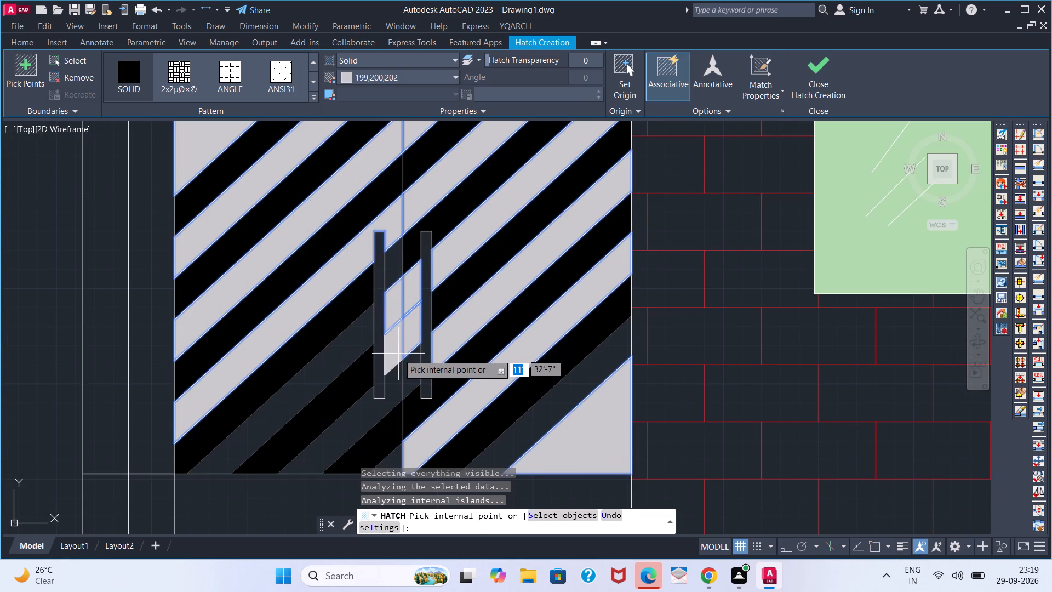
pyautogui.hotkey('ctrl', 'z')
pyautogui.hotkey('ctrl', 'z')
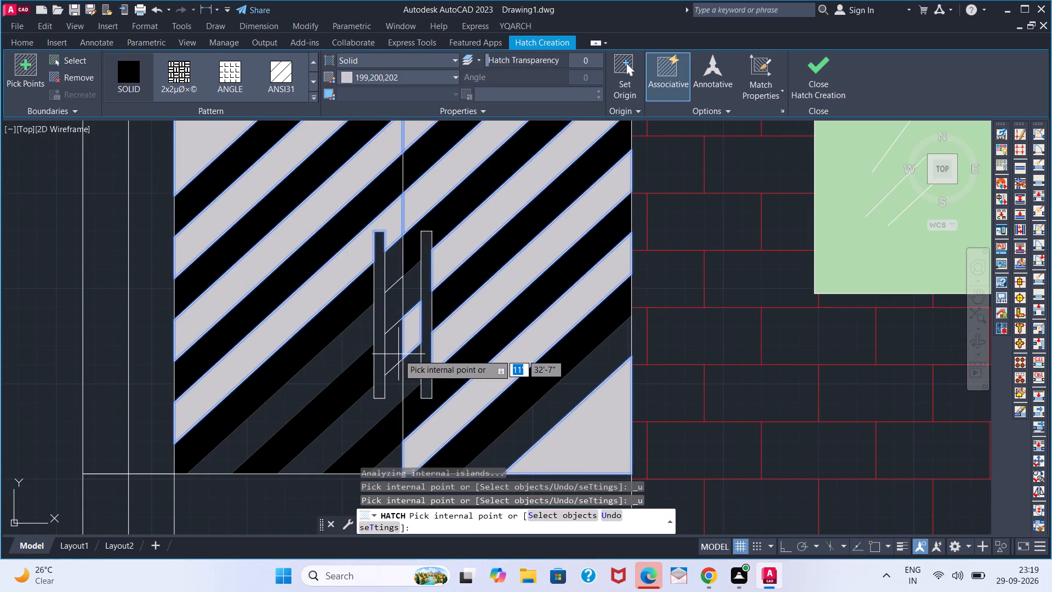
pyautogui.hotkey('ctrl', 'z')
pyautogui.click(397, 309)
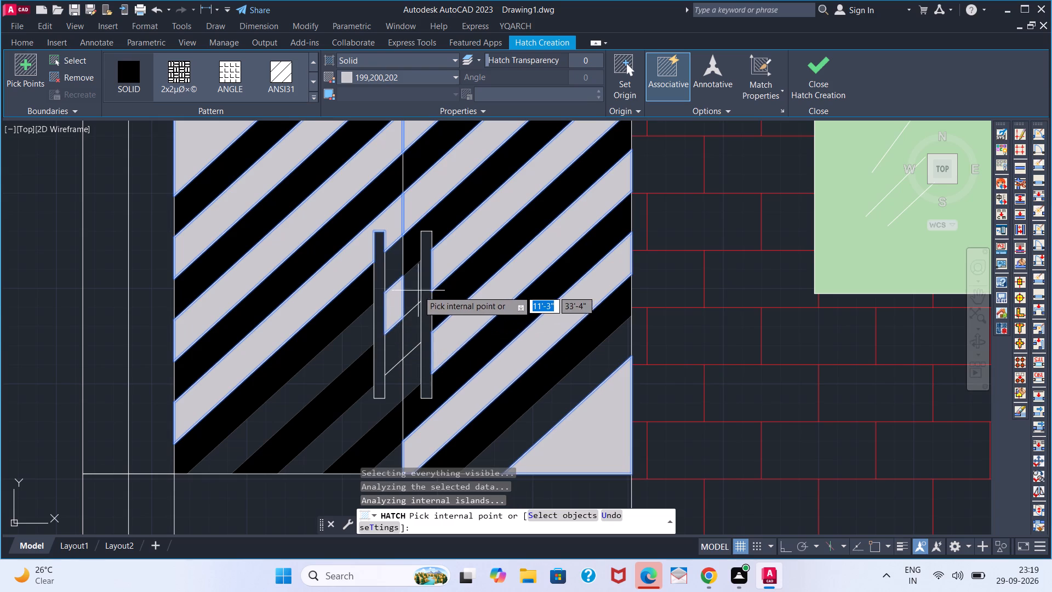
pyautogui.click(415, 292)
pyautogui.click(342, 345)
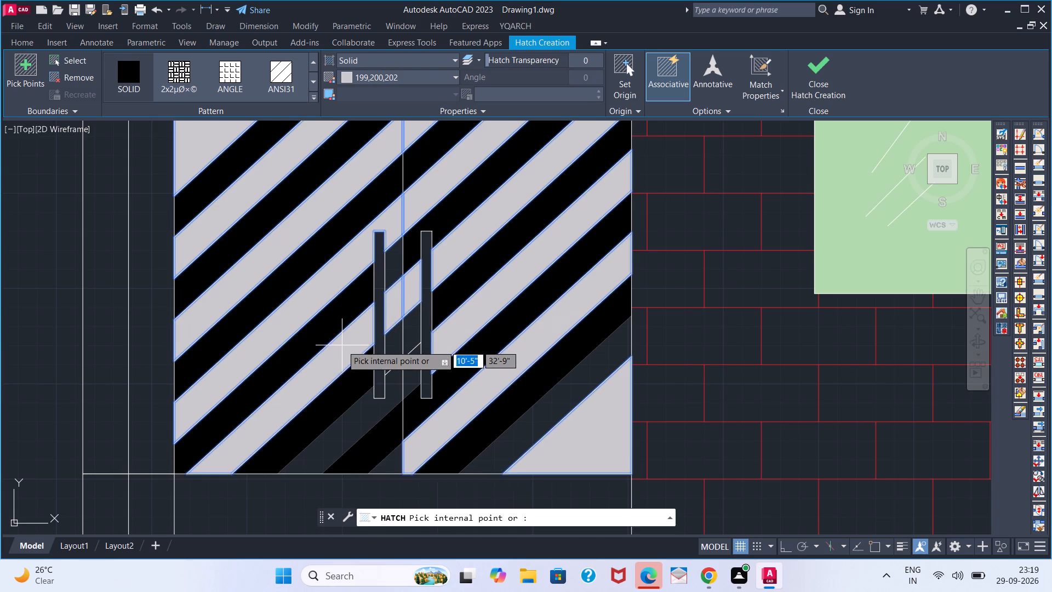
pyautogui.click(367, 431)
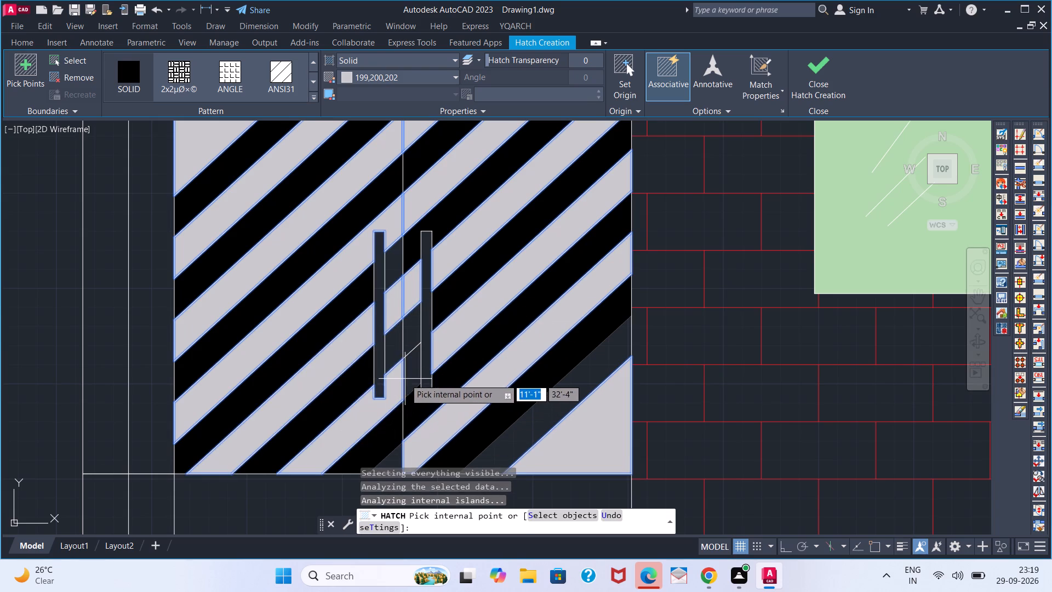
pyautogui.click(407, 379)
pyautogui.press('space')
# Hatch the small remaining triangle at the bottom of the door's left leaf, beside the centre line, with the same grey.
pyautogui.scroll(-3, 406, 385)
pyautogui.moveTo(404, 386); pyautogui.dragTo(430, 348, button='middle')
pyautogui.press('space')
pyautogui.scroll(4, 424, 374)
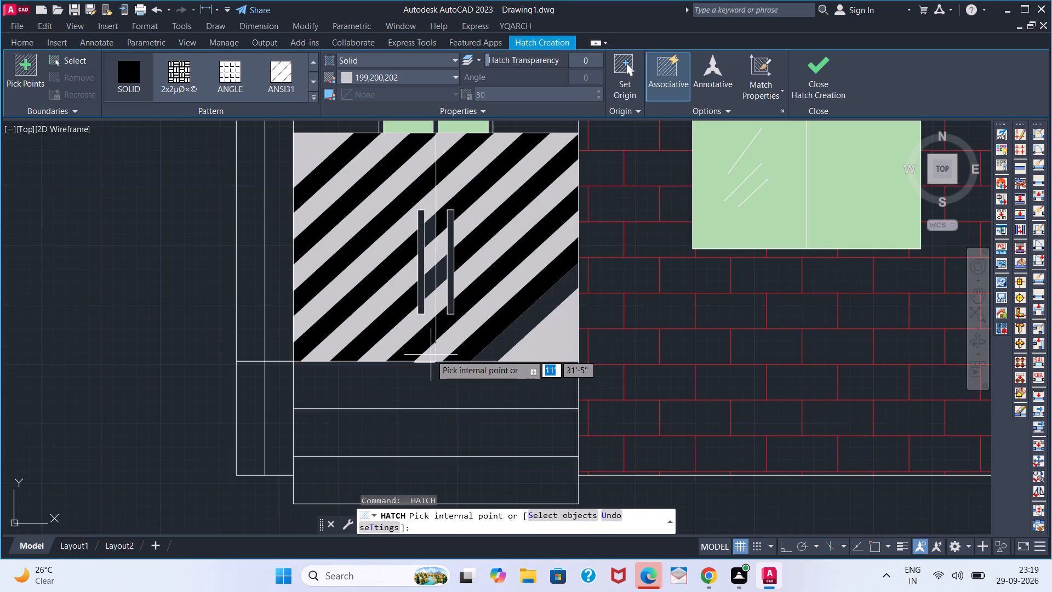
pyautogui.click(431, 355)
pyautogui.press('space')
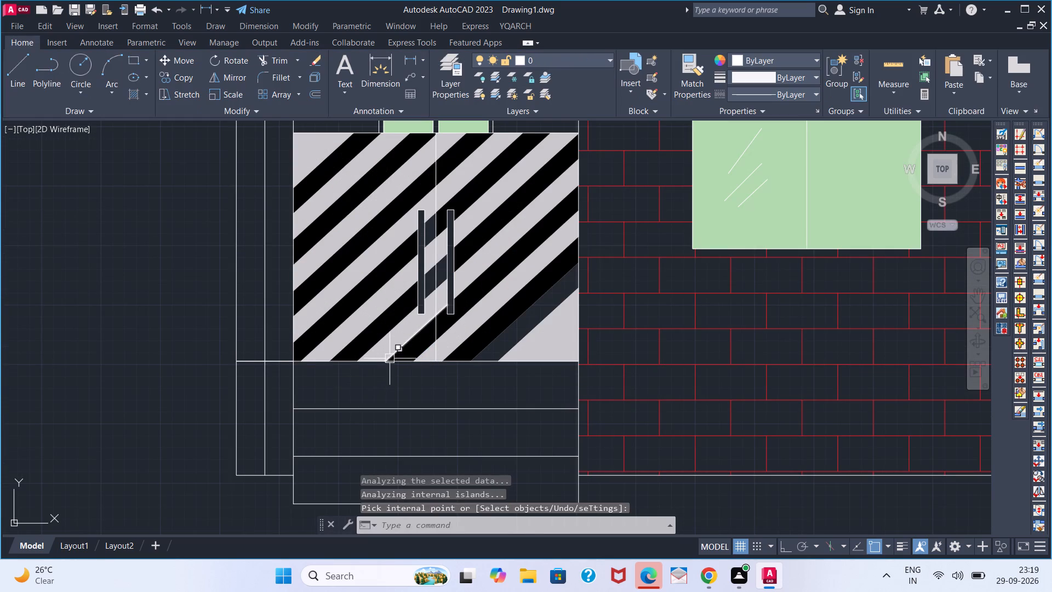
# Hatch the unfilled band segments between the entrance door's two handles with a solid 0,0,0 black fill.
pyautogui.moveTo(382, 379); pyautogui.dragTo(374, 395, button='middle')
pyautogui.moveTo(416, 368); pyautogui.dragTo(371, 395, button='middle')
pyautogui.scroll(-1, 407, 346)
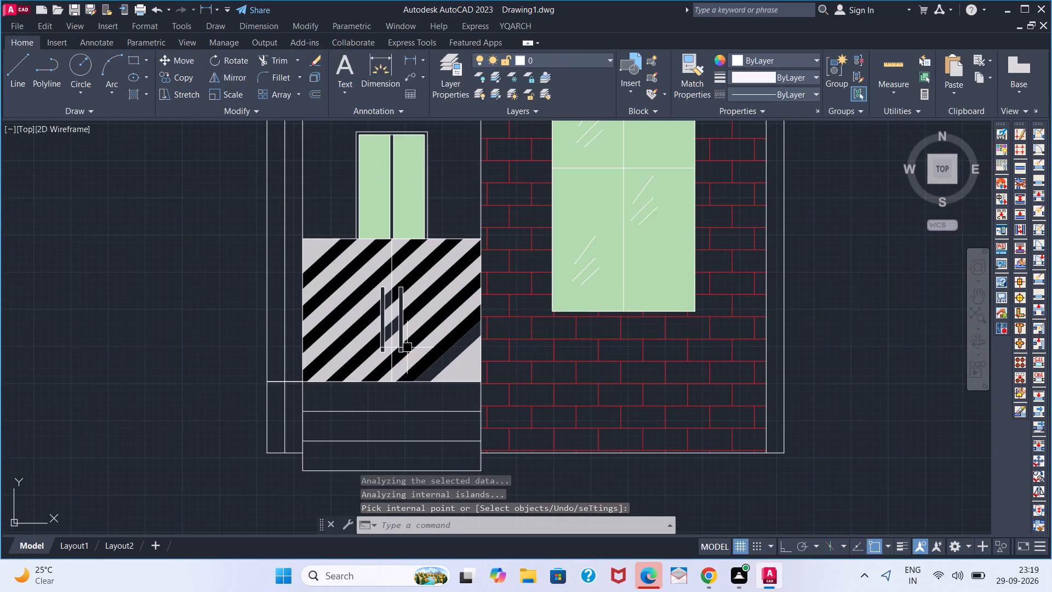
pyautogui.click(137, 98)
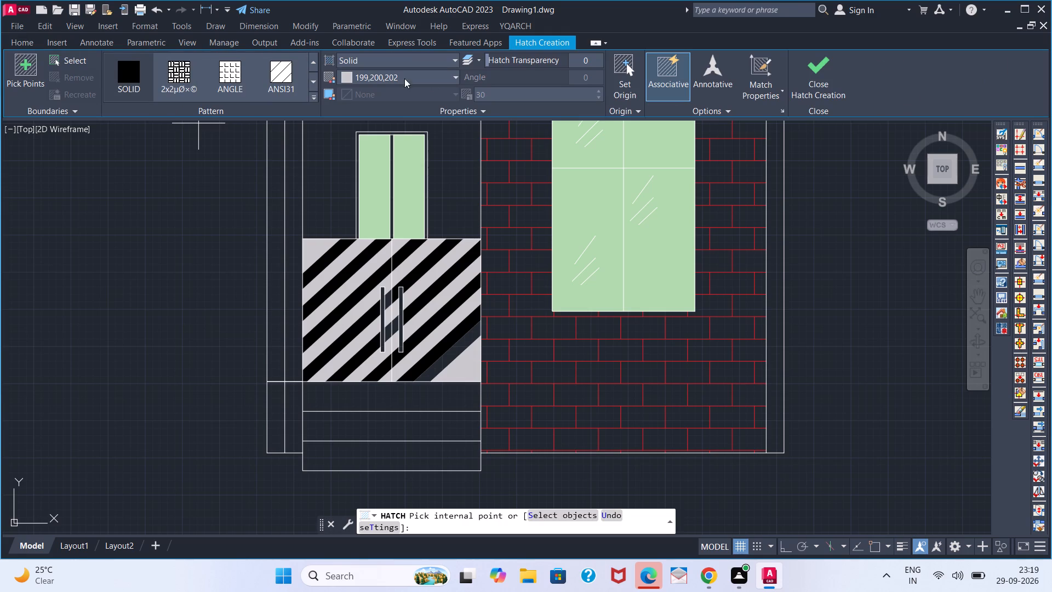
pyautogui.click(345, 78)
pyautogui.click(348, 135)
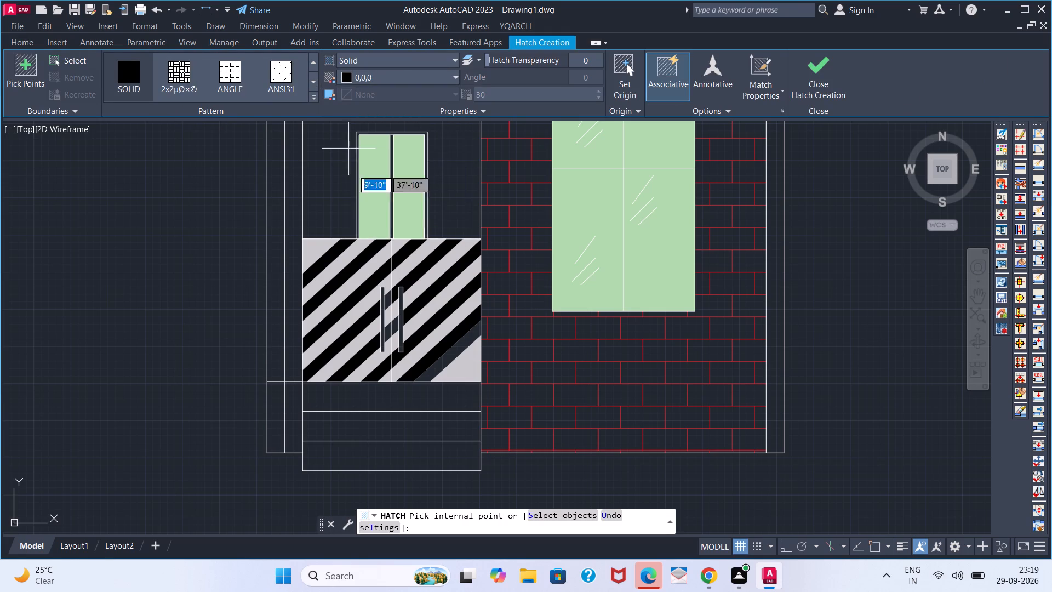
pyautogui.scroll(3, 381, 310)
pyautogui.click(397, 264)
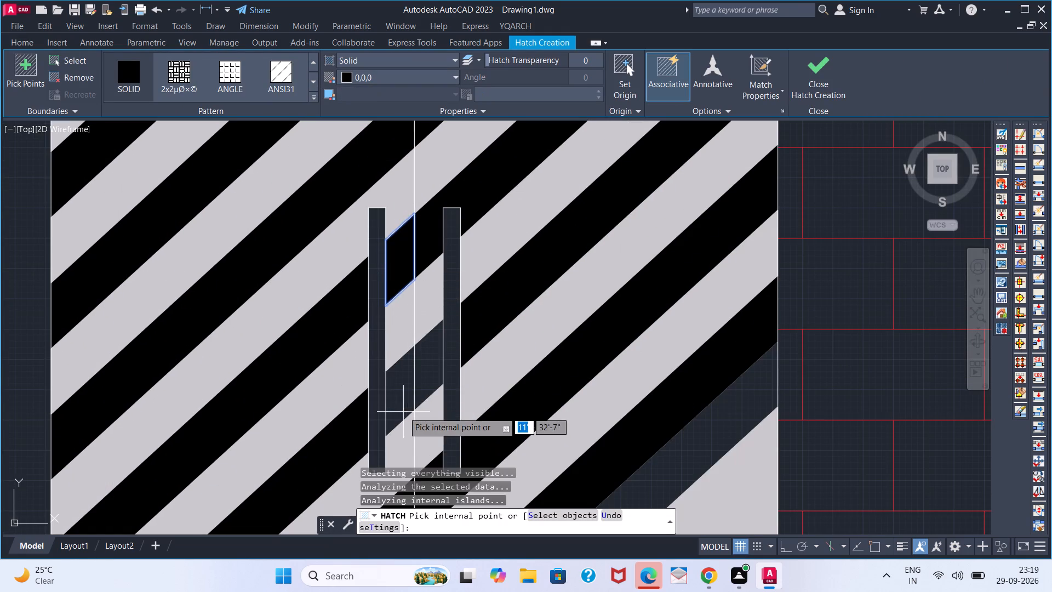
pyautogui.click(403, 412)
pyautogui.click(437, 374)
pyautogui.scroll(-3, 438, 379)
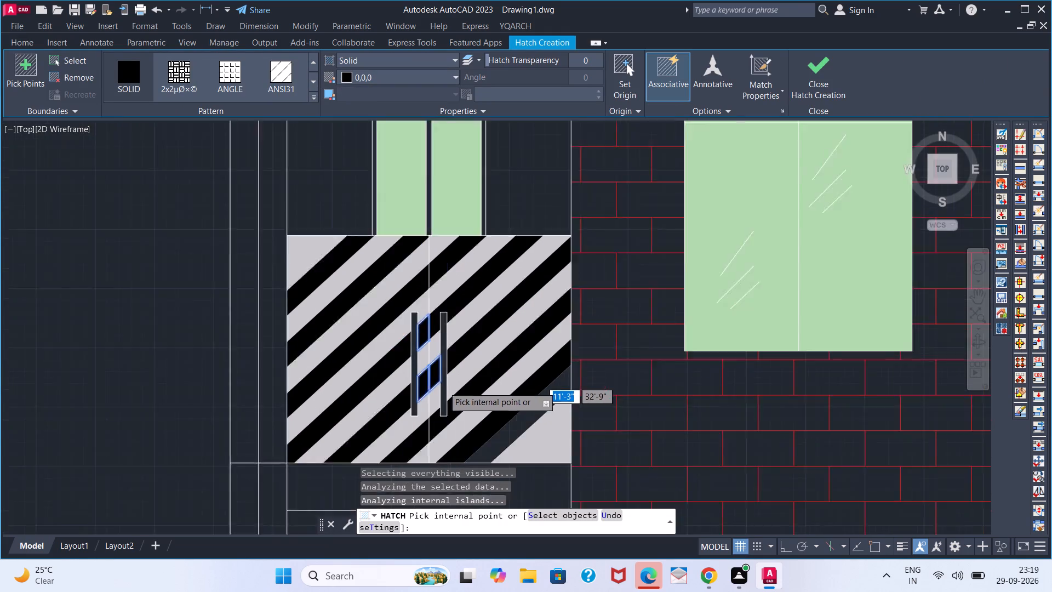
pyautogui.moveTo(470, 415); pyautogui.dragTo(450, 348, button='middle')
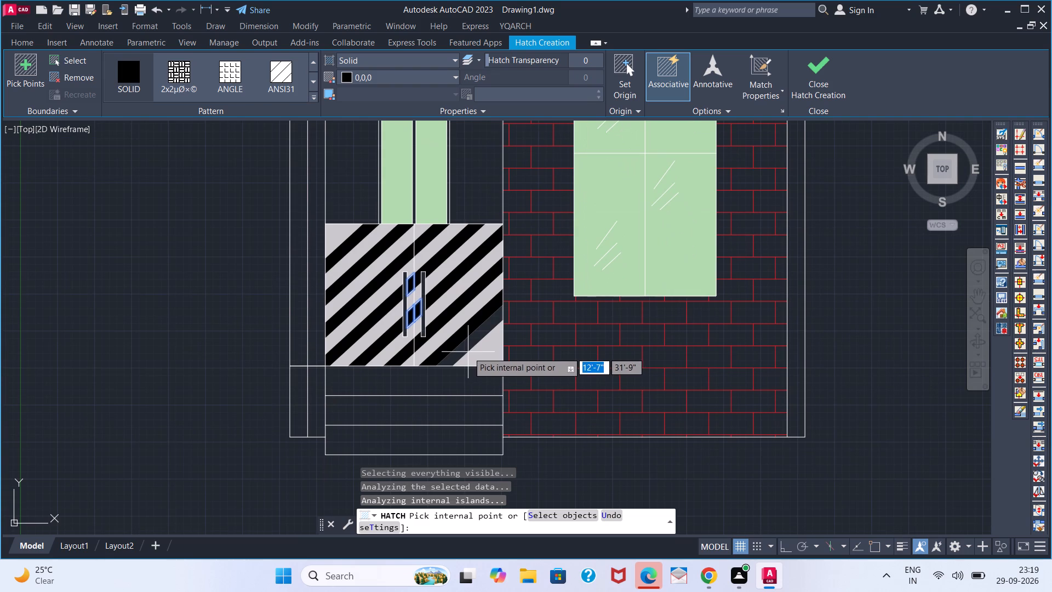
pyautogui.press('space')
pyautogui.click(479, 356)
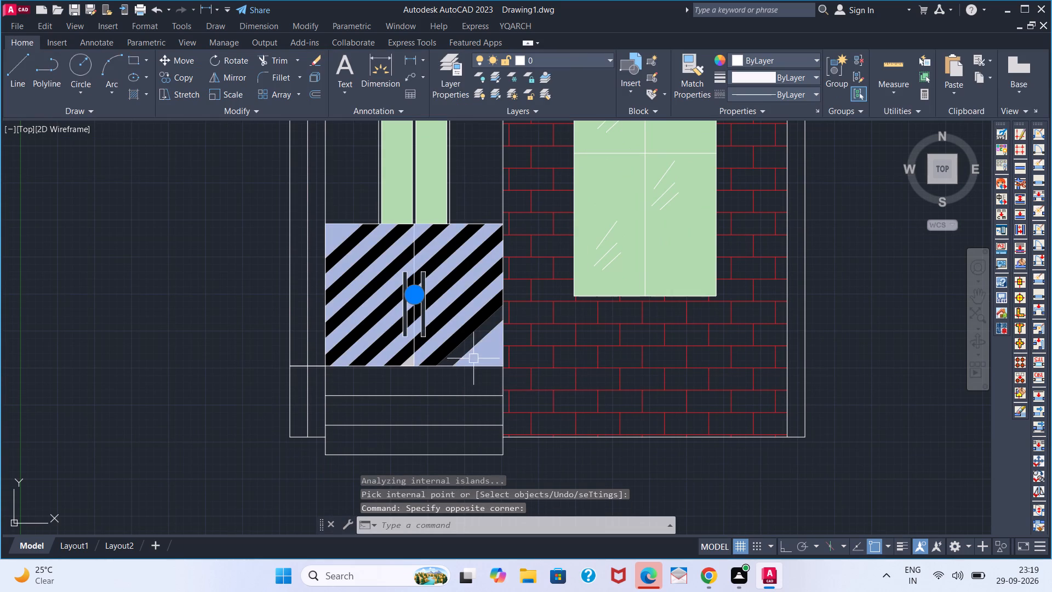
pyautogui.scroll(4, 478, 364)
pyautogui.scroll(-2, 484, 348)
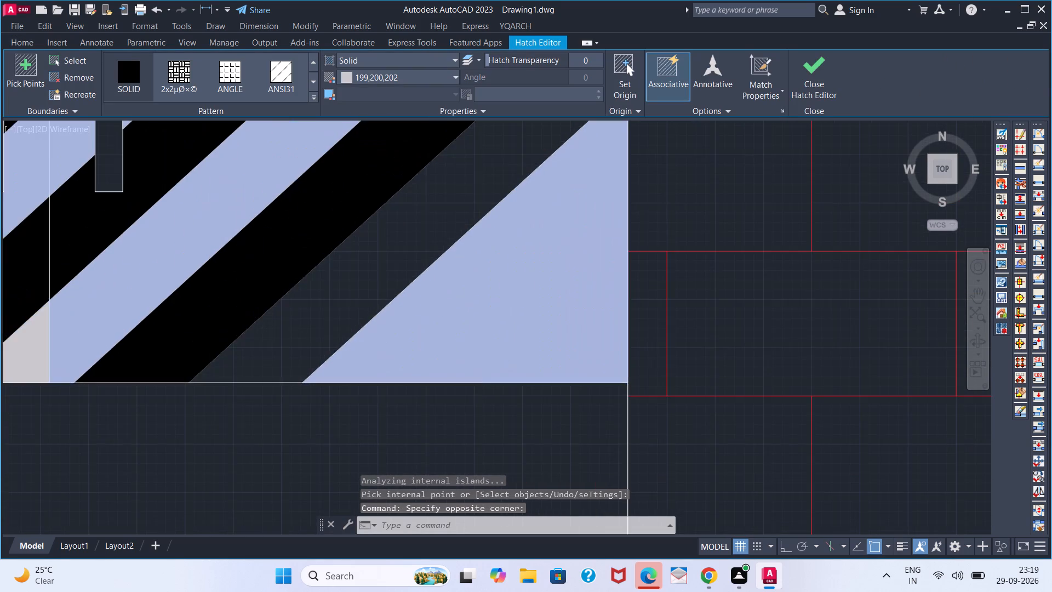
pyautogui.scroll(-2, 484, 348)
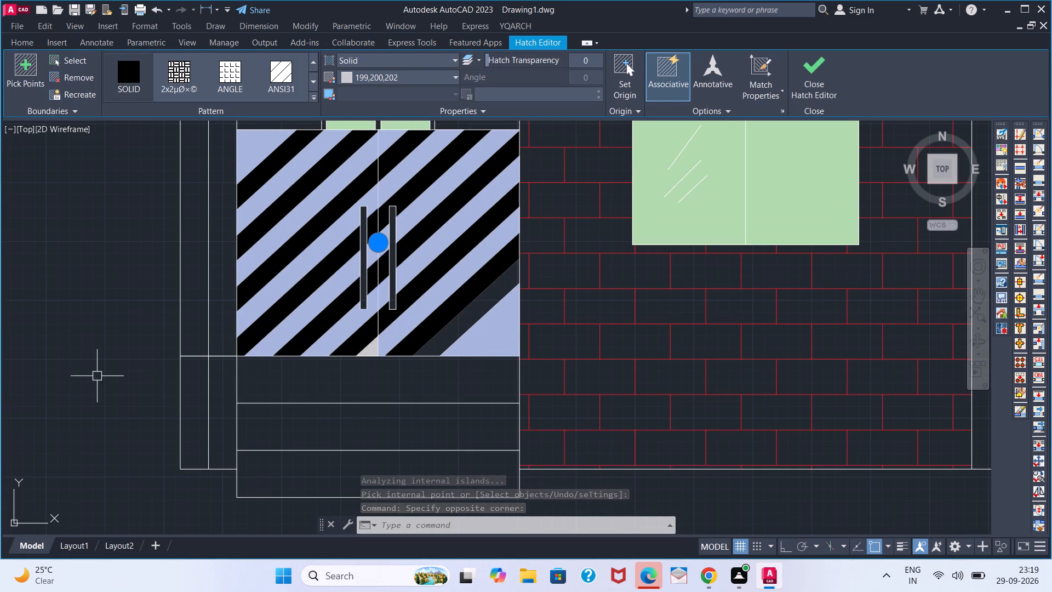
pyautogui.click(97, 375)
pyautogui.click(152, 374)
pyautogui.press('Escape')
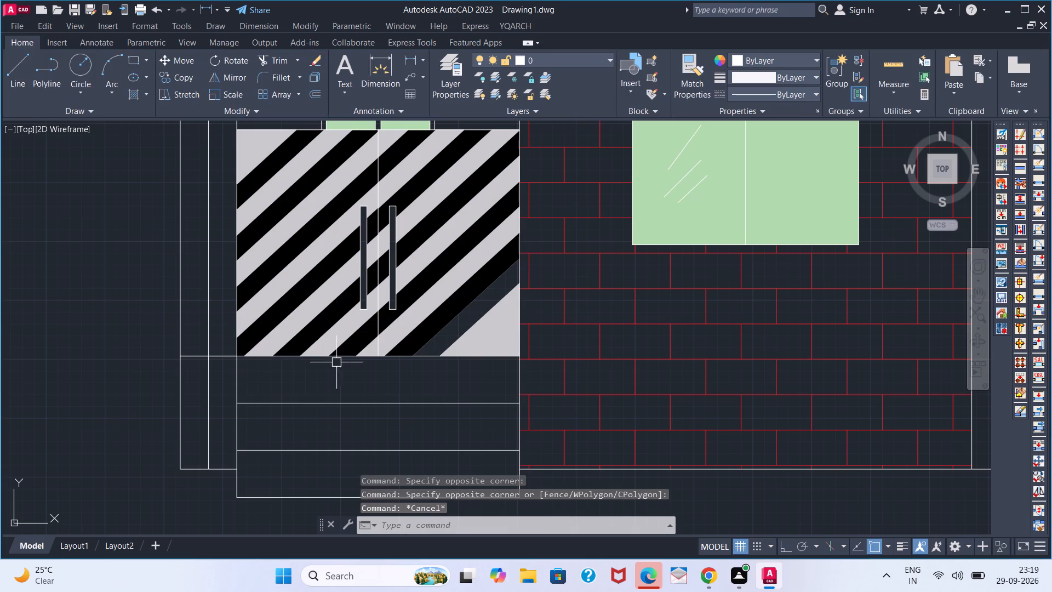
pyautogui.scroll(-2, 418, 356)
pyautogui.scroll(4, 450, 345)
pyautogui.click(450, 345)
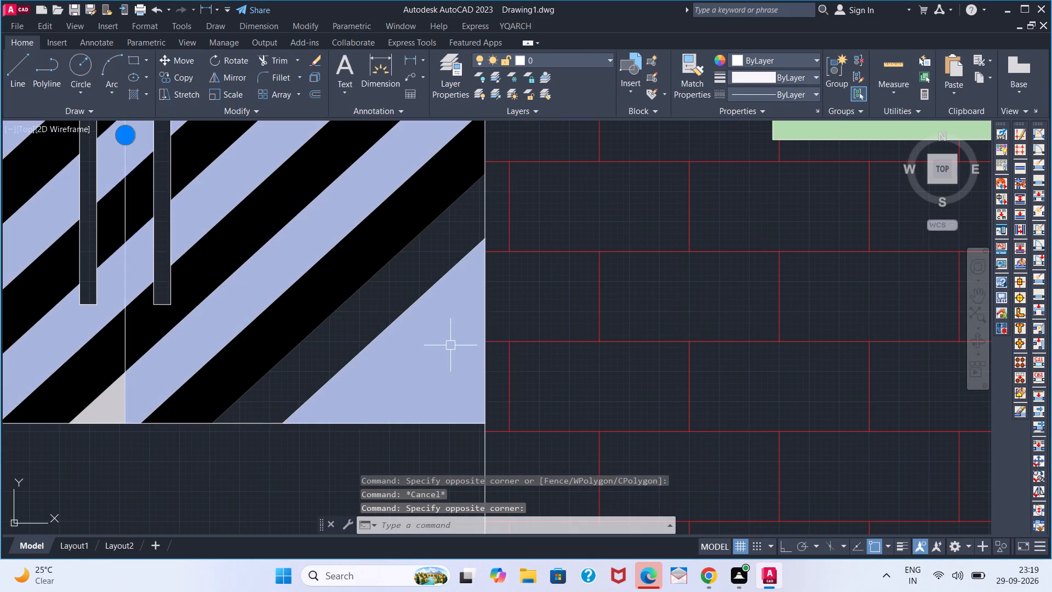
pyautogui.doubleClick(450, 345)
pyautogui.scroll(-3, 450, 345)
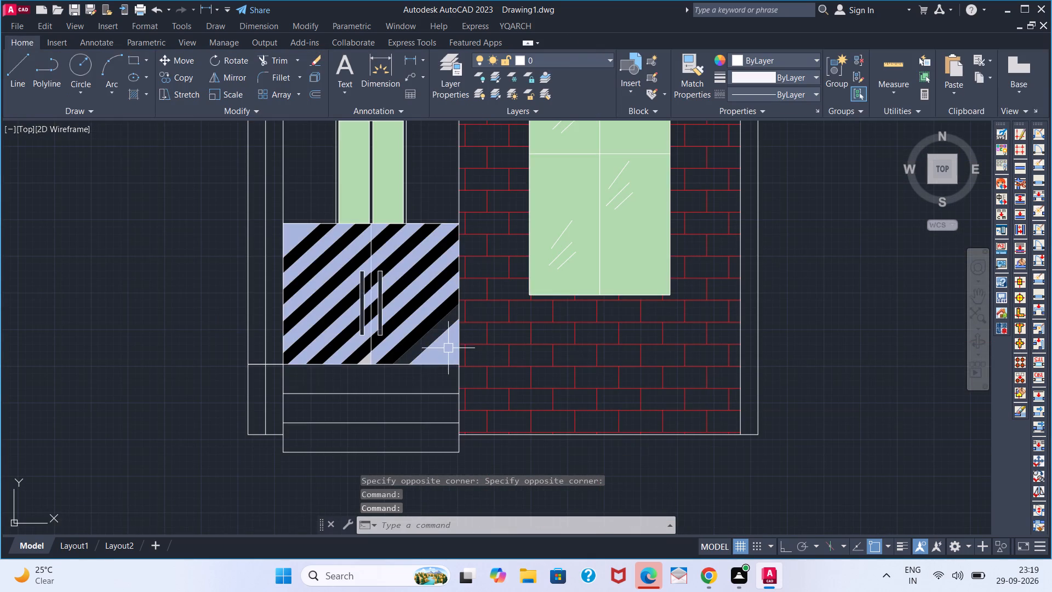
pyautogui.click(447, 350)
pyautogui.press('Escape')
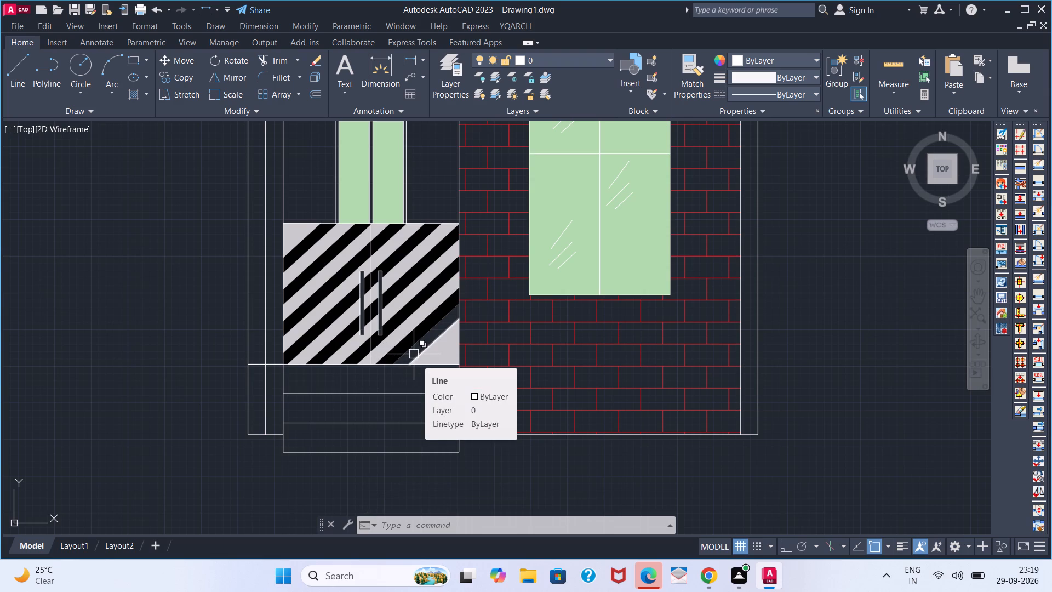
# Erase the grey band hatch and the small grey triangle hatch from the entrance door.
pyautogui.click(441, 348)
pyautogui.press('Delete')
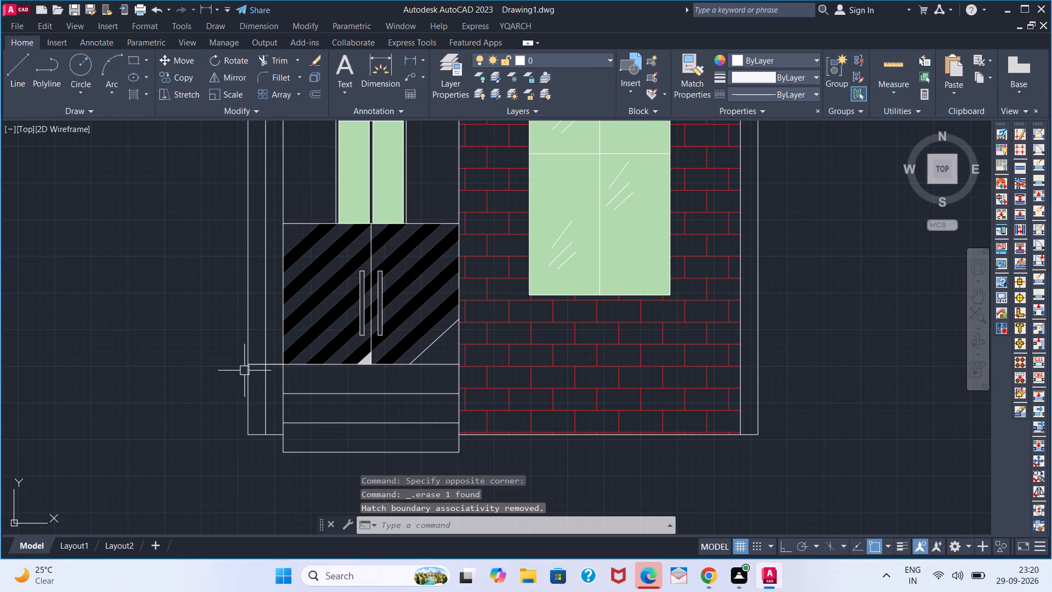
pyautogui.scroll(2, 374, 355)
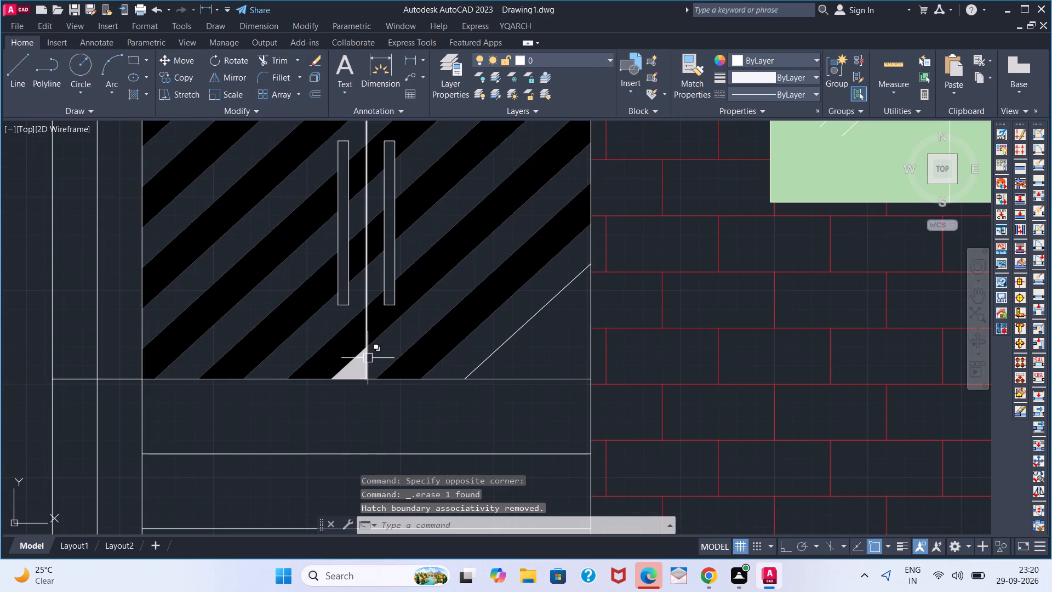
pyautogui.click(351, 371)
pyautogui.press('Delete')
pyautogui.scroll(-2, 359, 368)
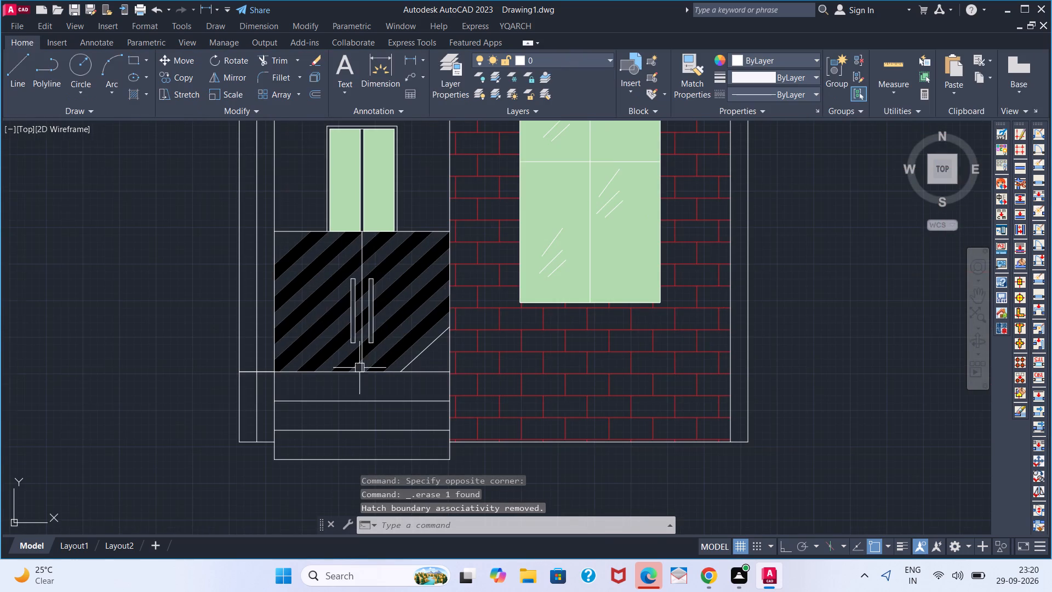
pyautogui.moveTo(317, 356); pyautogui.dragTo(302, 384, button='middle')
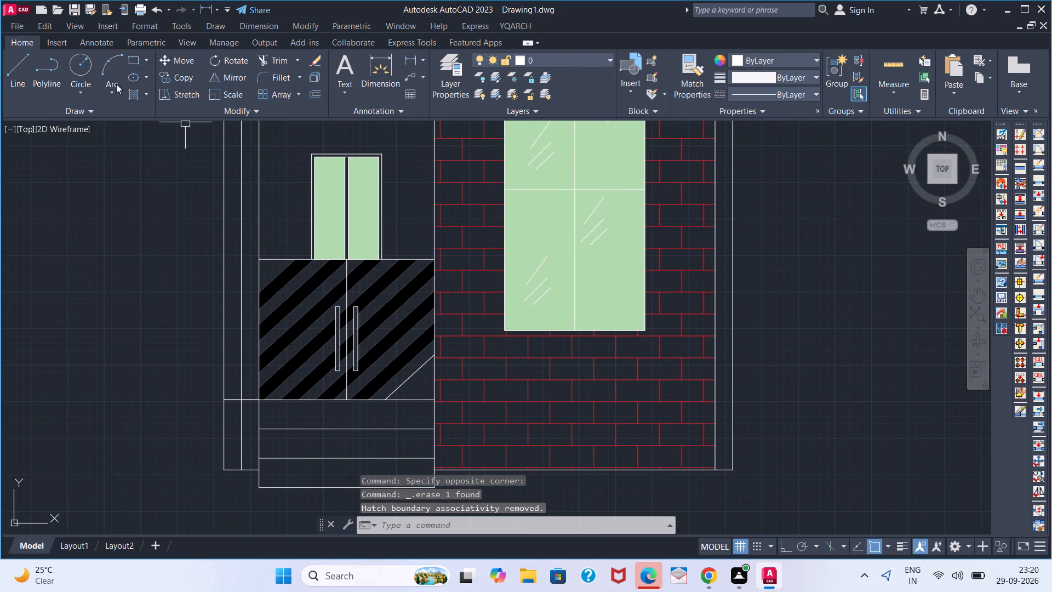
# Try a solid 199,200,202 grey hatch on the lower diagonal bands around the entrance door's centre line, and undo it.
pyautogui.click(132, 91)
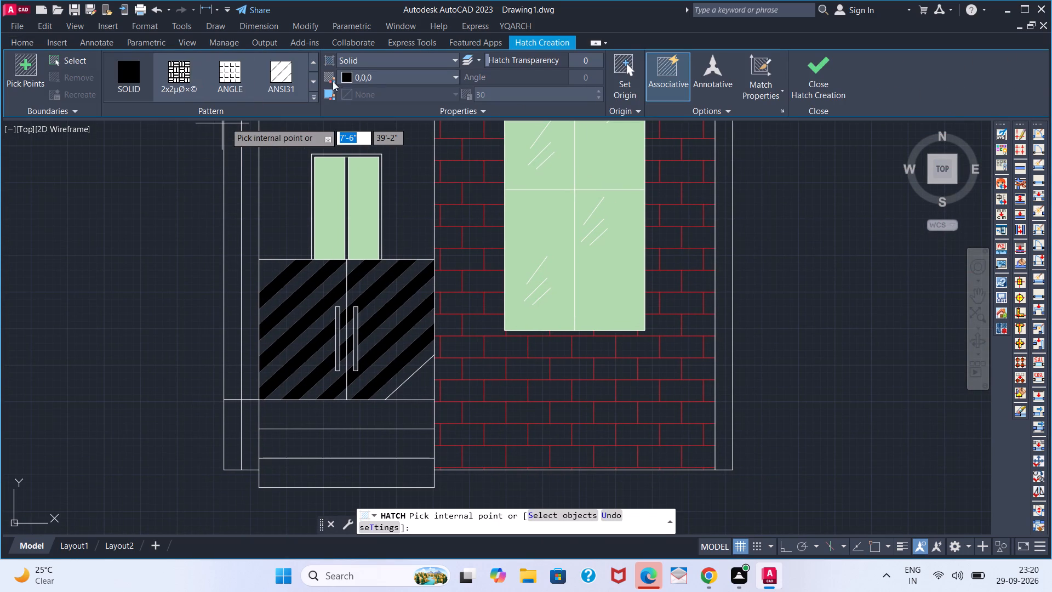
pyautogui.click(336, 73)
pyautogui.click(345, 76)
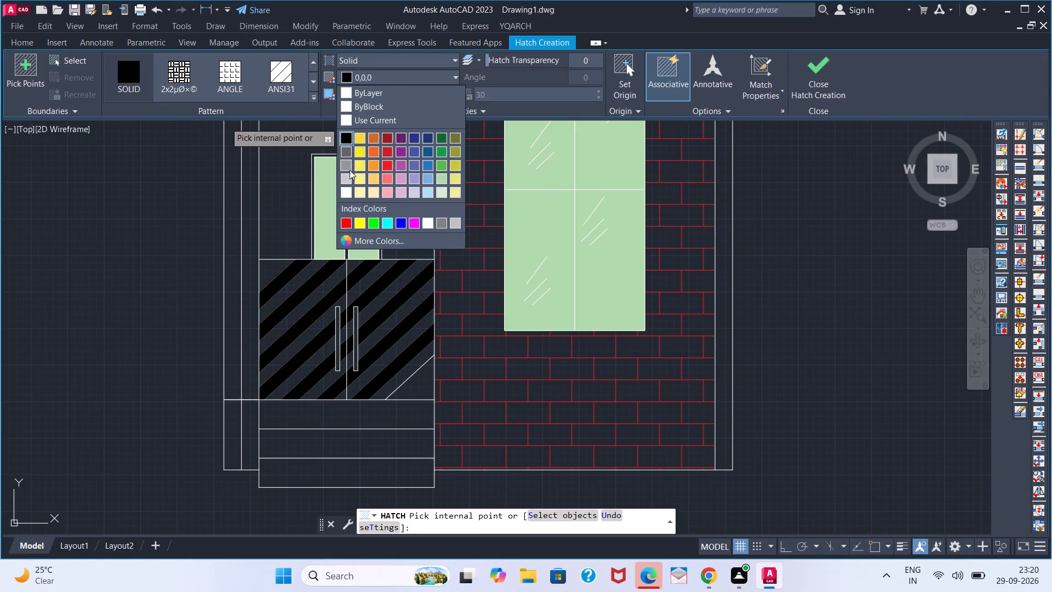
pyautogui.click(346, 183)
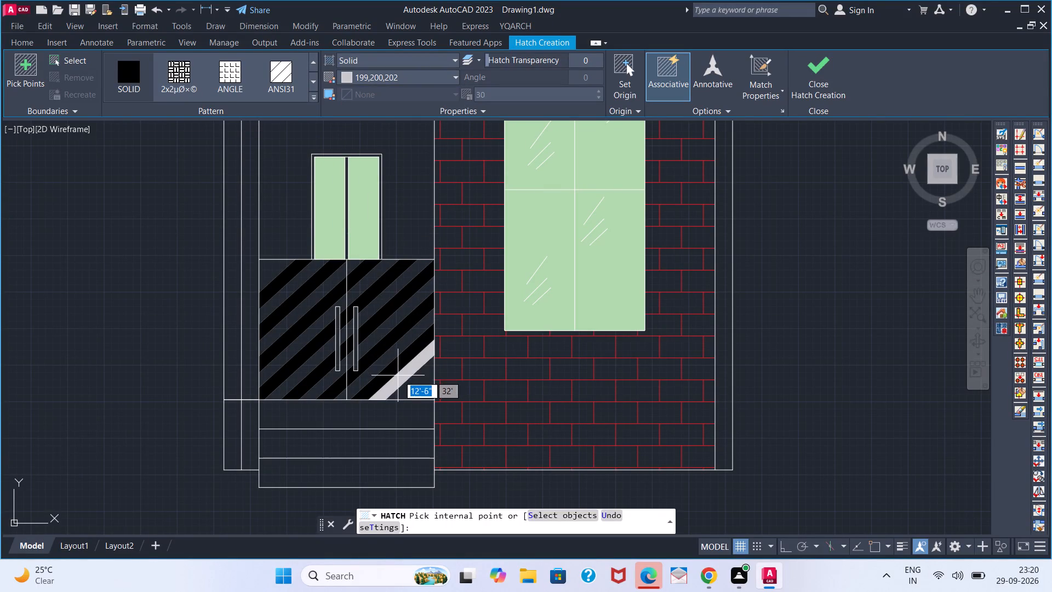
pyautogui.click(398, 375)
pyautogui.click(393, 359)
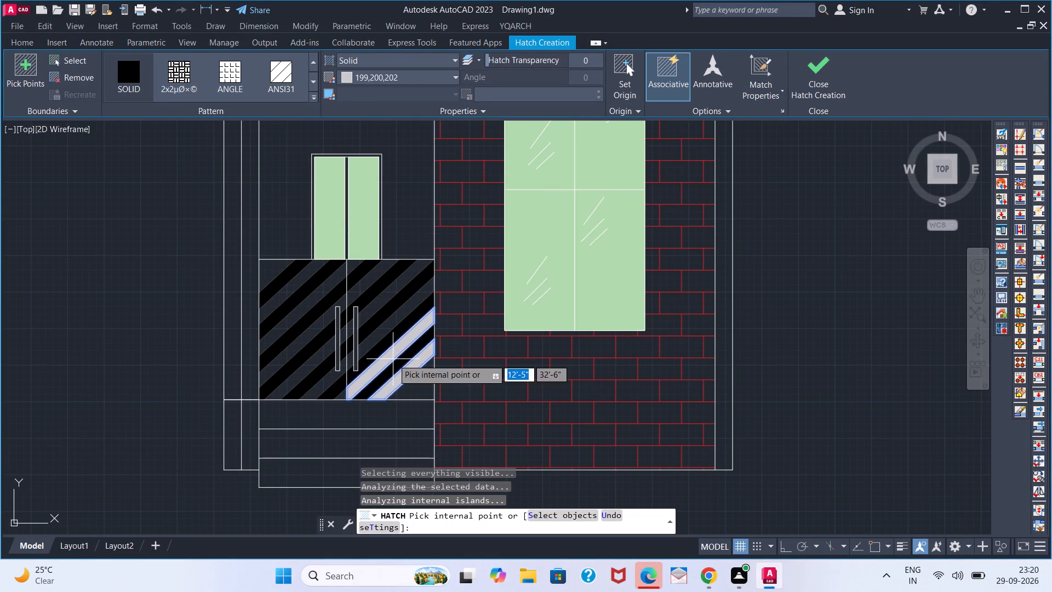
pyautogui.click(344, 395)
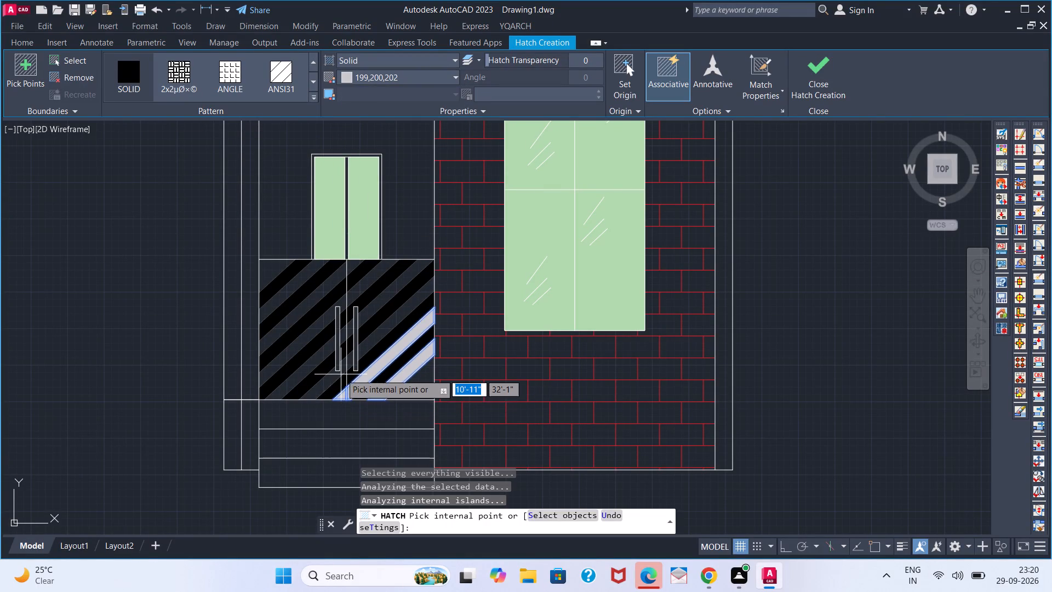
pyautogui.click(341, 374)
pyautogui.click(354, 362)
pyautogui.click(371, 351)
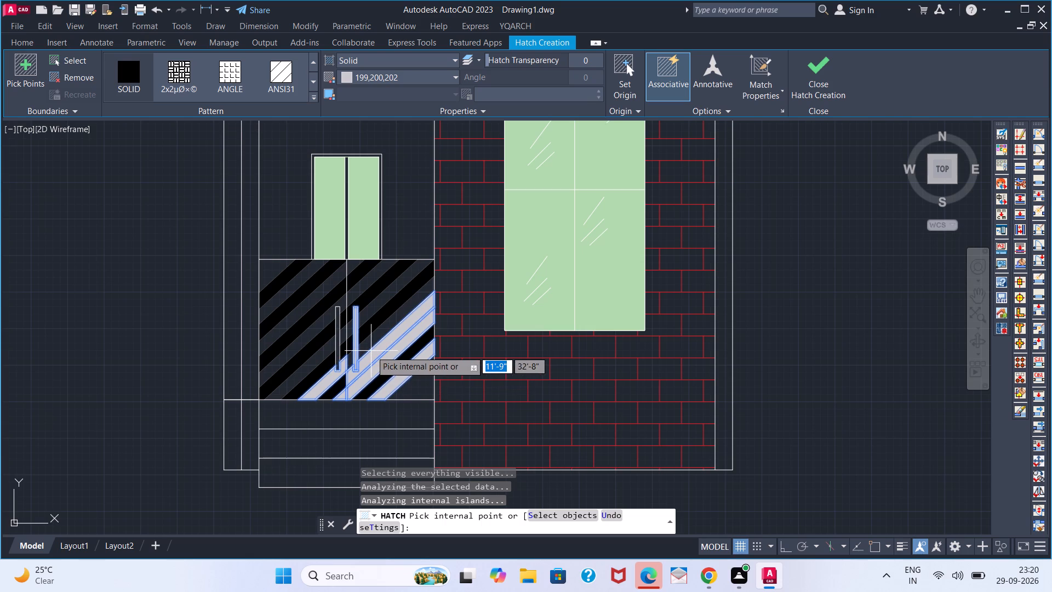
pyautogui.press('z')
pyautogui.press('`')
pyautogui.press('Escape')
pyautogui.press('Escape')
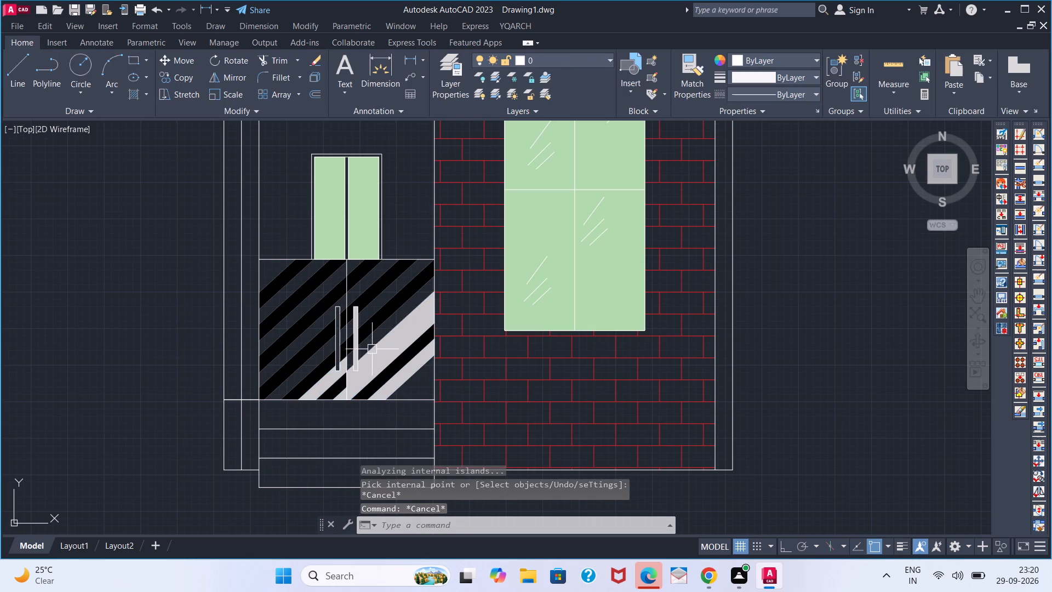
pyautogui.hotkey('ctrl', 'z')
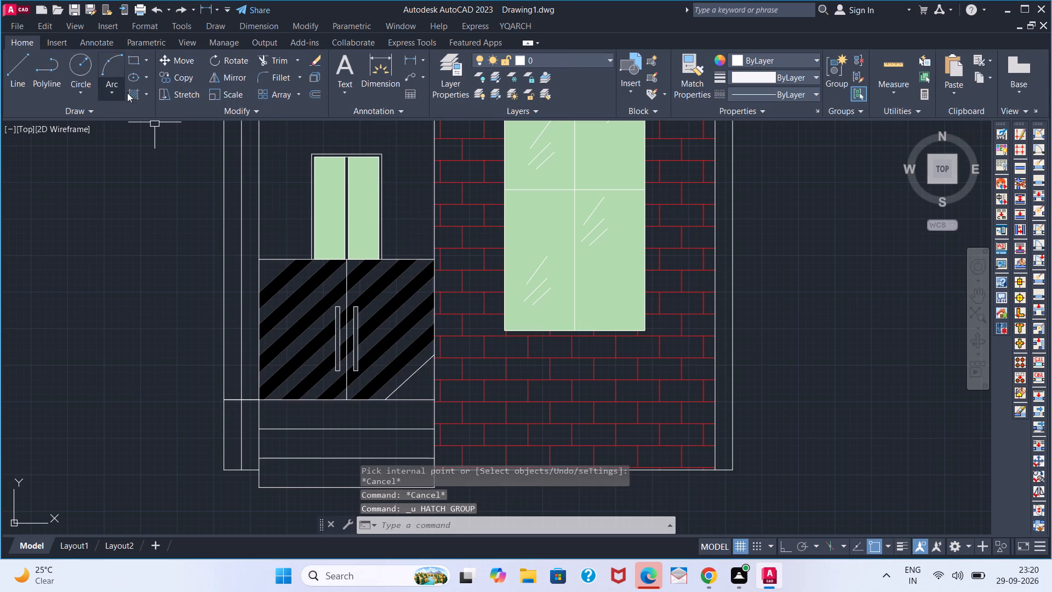
# Start a solid hatch with its colour set to 199,200,202 grey.
pyautogui.click(129, 90)
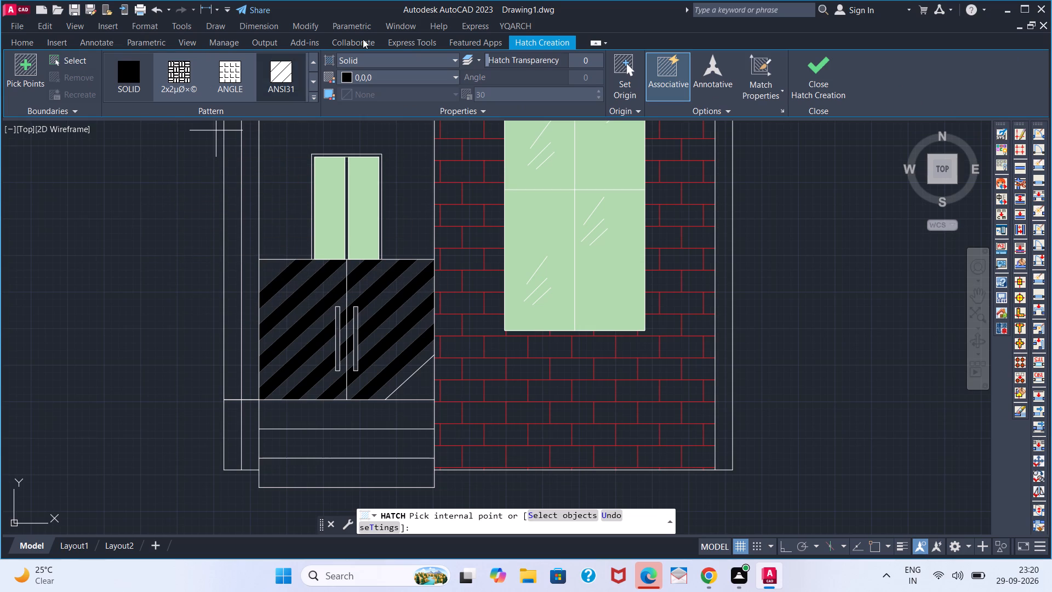
pyautogui.click(348, 78)
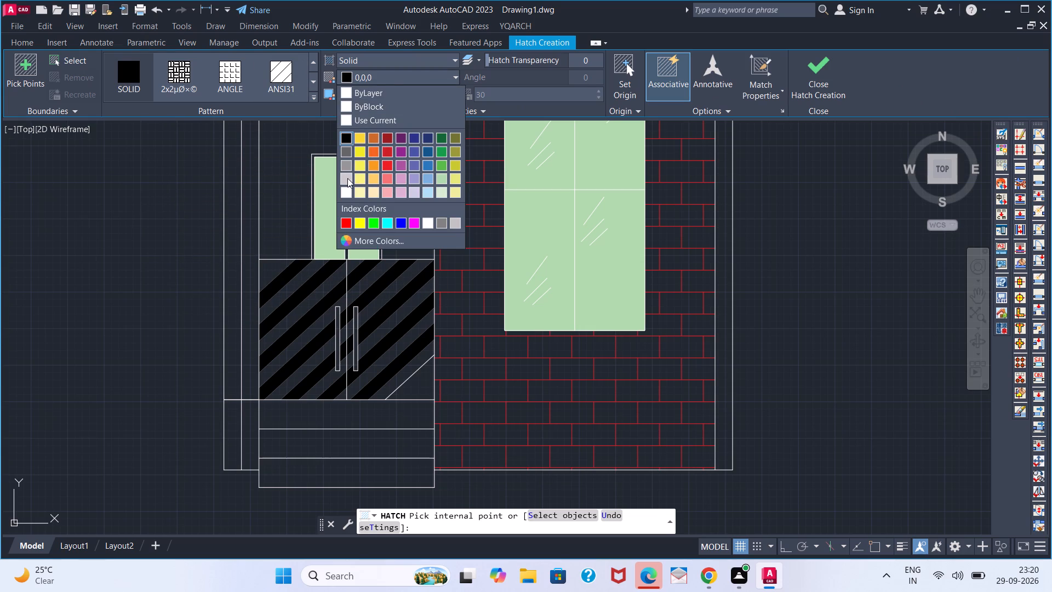
pyautogui.click(347, 178)
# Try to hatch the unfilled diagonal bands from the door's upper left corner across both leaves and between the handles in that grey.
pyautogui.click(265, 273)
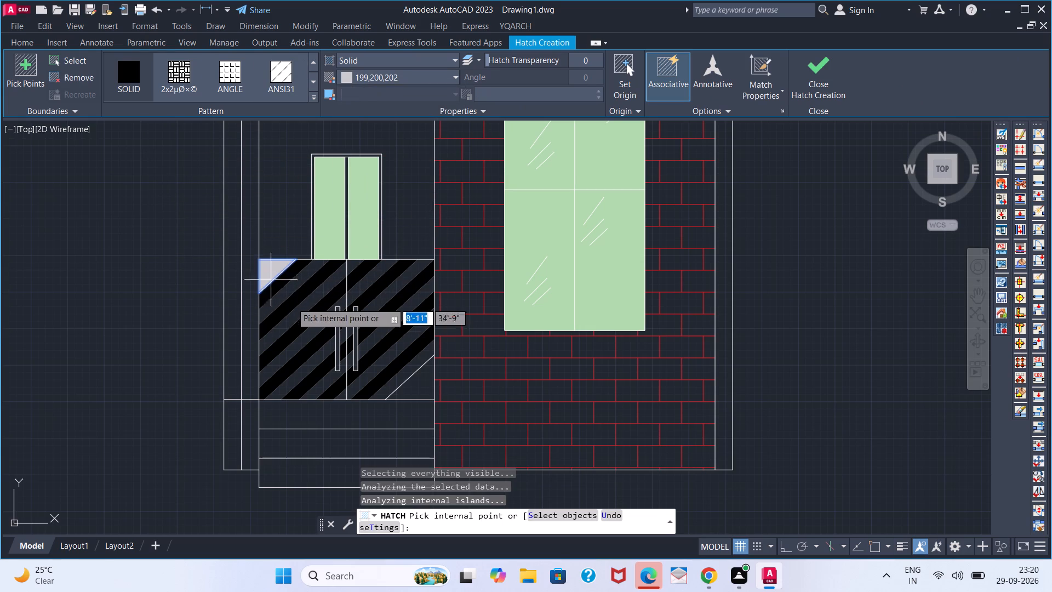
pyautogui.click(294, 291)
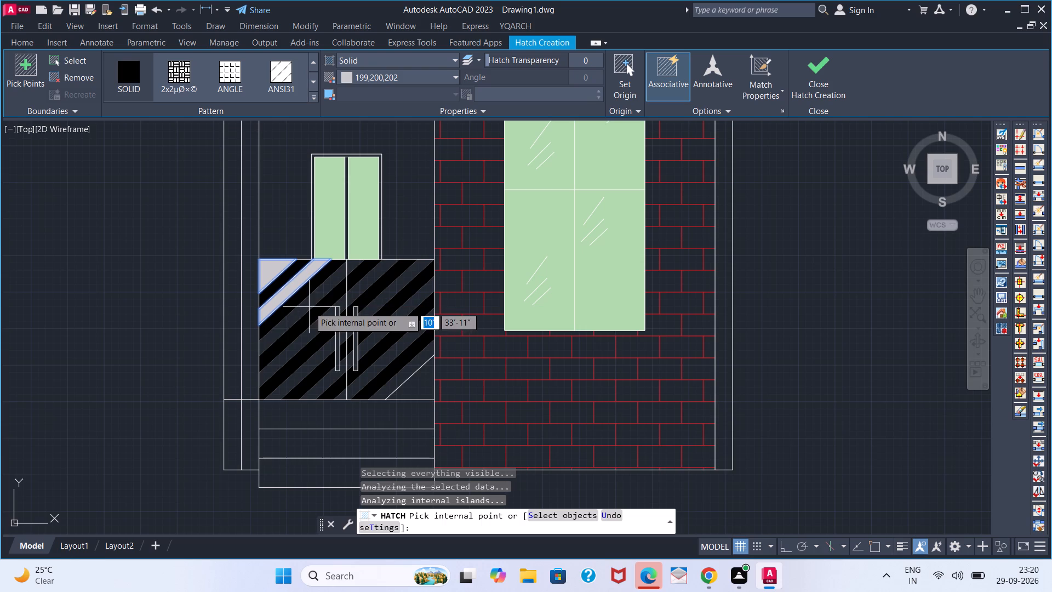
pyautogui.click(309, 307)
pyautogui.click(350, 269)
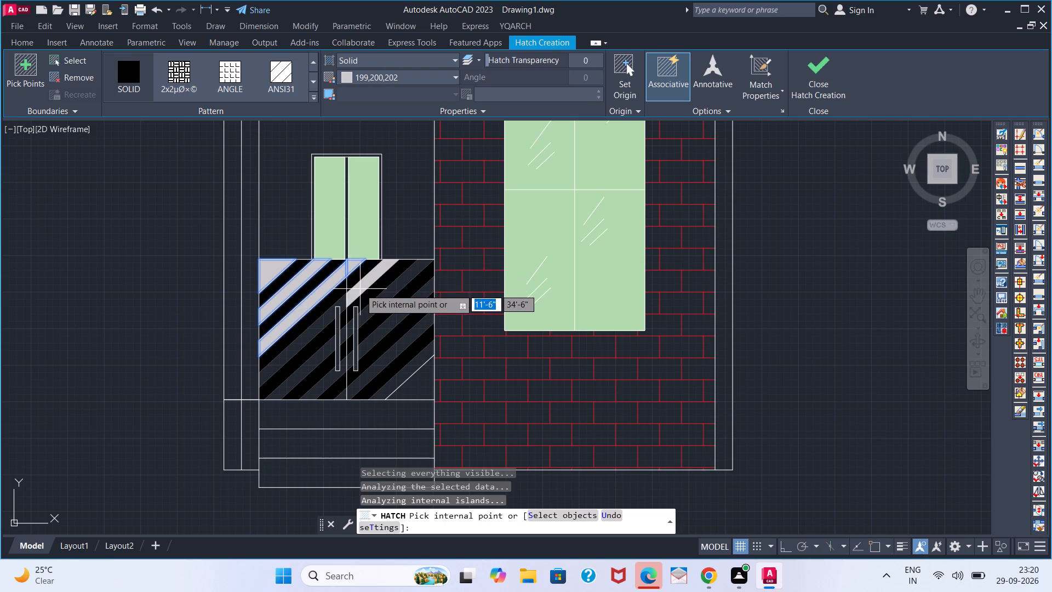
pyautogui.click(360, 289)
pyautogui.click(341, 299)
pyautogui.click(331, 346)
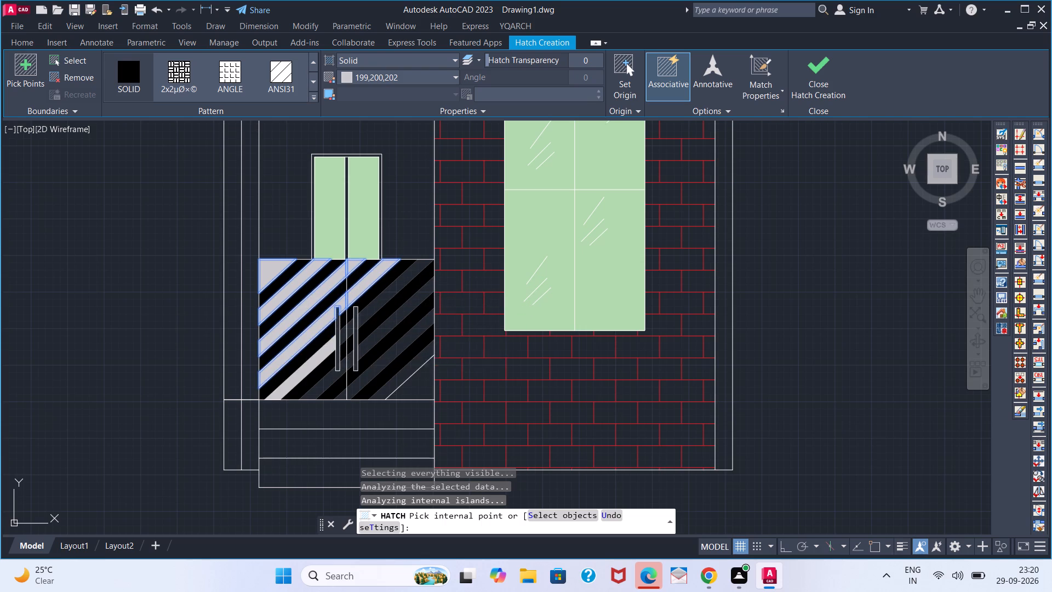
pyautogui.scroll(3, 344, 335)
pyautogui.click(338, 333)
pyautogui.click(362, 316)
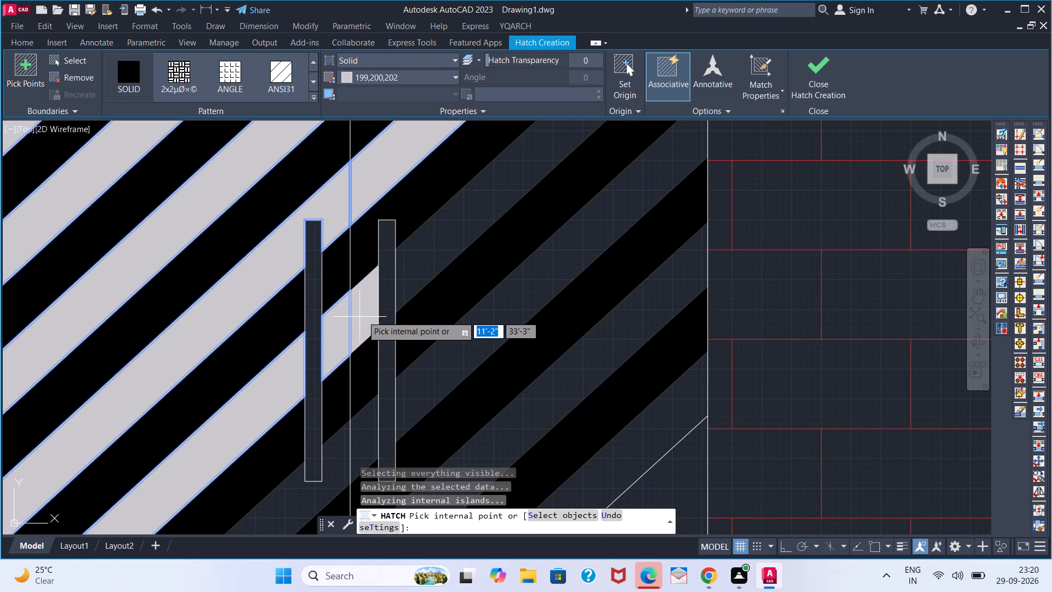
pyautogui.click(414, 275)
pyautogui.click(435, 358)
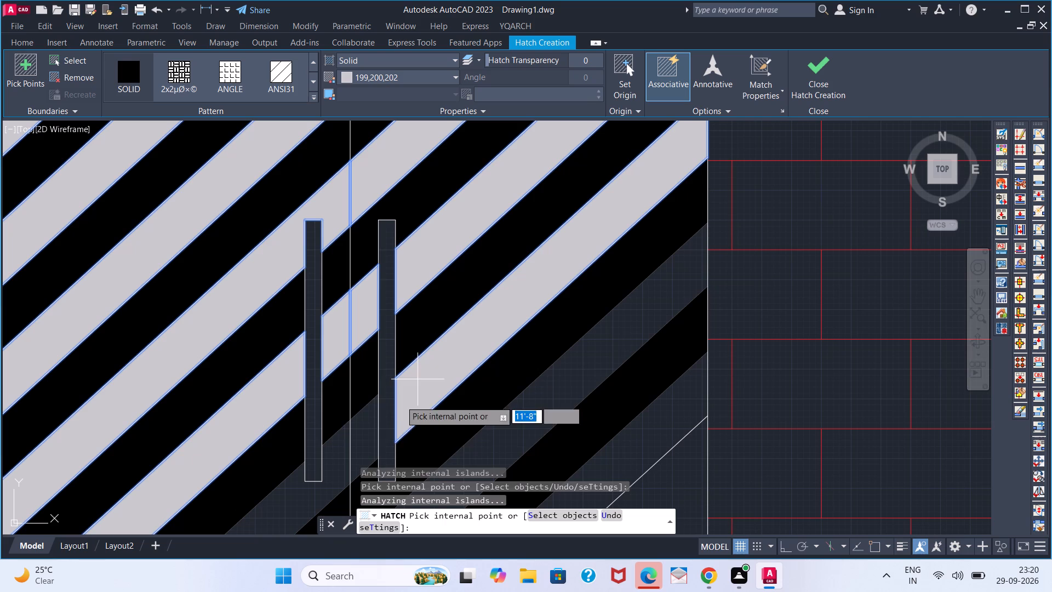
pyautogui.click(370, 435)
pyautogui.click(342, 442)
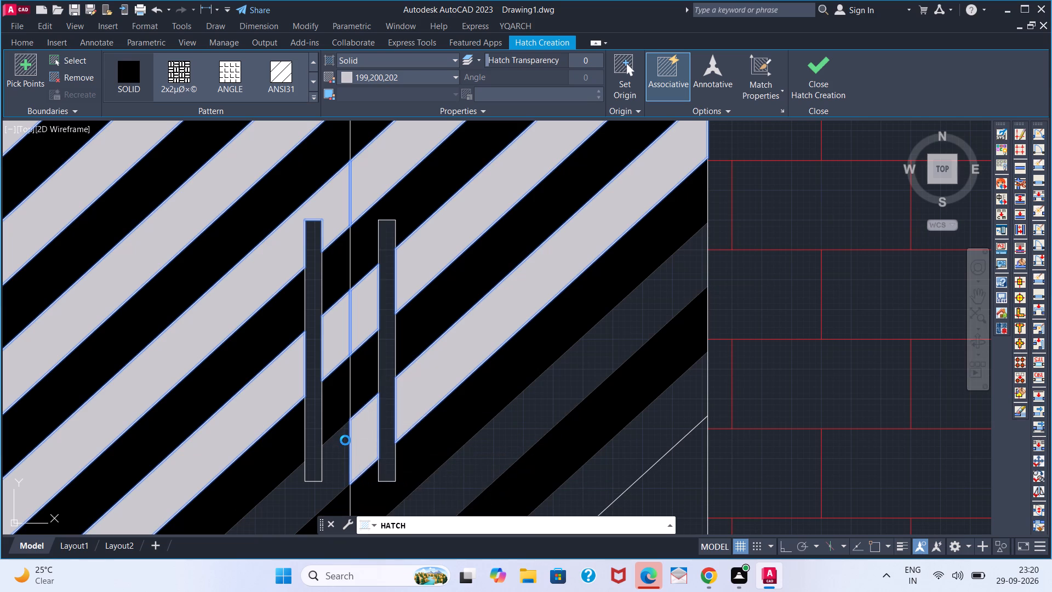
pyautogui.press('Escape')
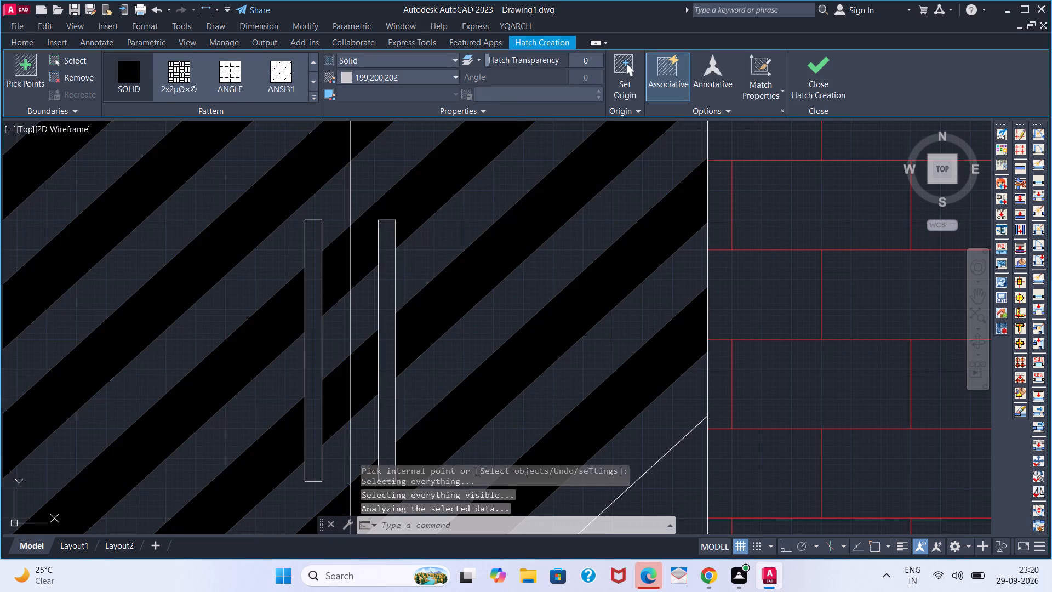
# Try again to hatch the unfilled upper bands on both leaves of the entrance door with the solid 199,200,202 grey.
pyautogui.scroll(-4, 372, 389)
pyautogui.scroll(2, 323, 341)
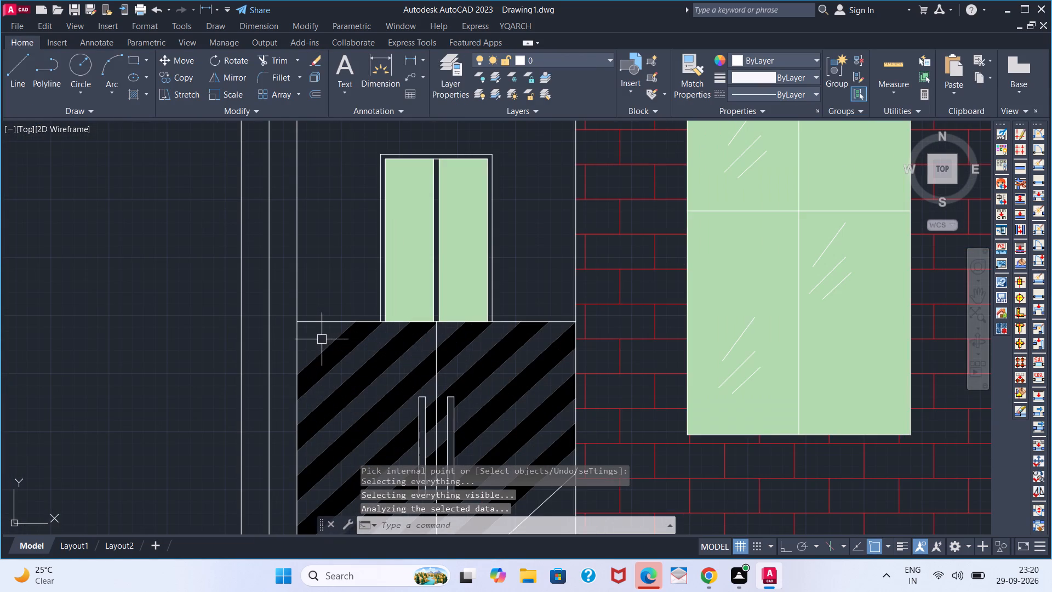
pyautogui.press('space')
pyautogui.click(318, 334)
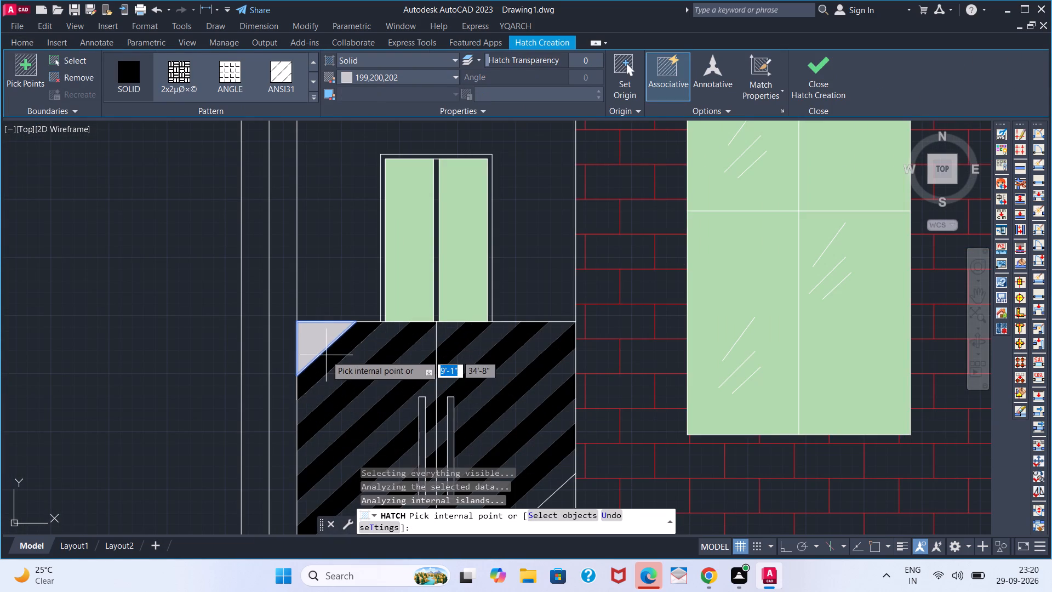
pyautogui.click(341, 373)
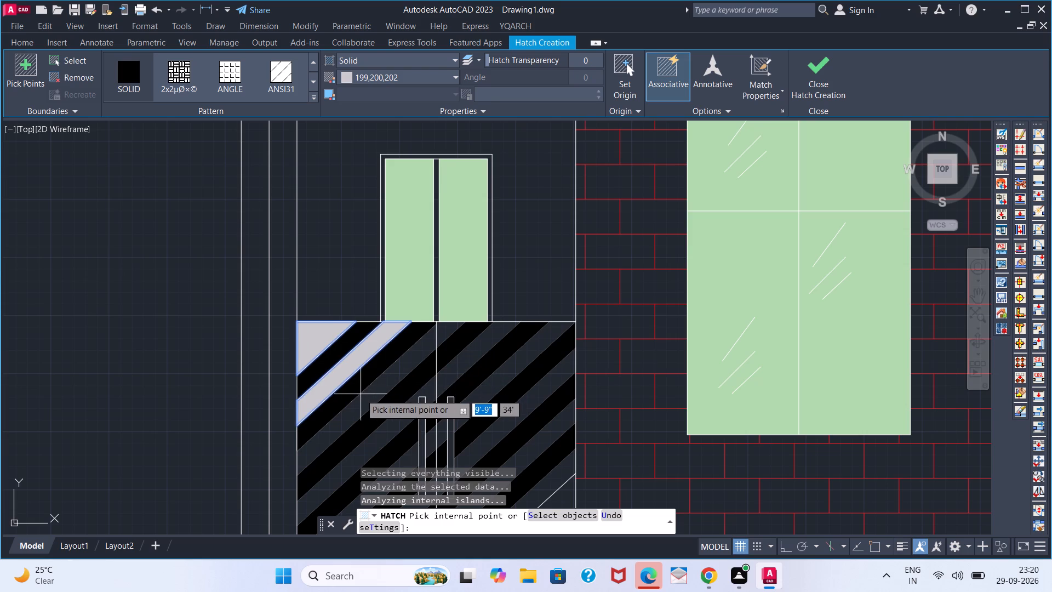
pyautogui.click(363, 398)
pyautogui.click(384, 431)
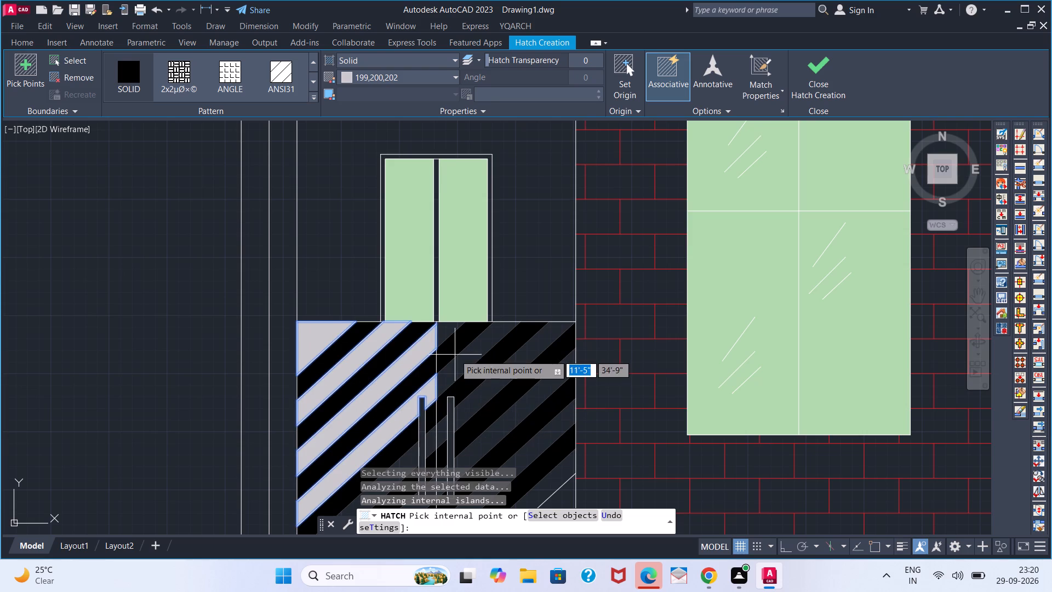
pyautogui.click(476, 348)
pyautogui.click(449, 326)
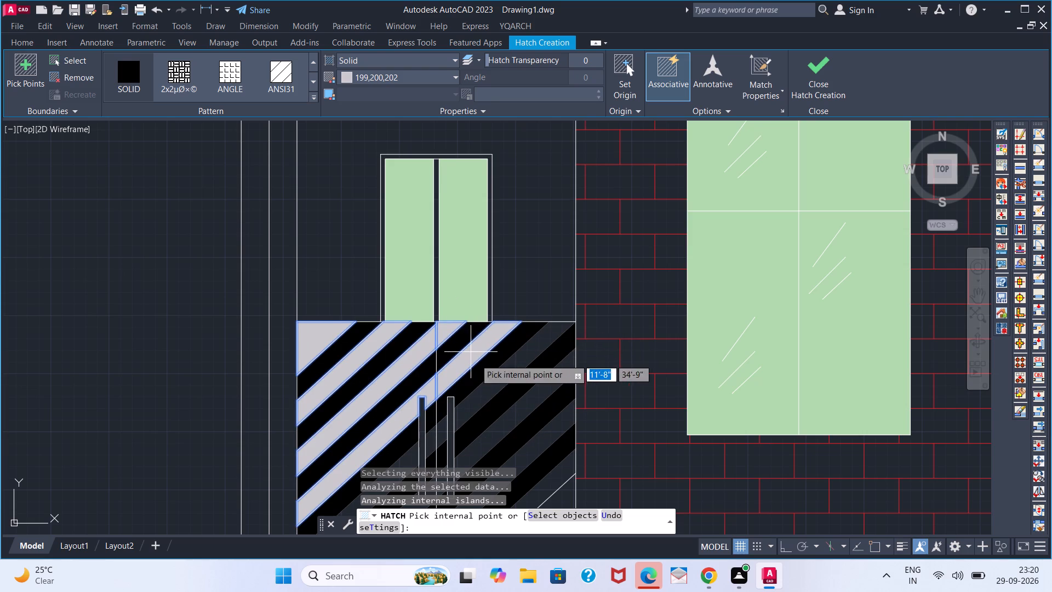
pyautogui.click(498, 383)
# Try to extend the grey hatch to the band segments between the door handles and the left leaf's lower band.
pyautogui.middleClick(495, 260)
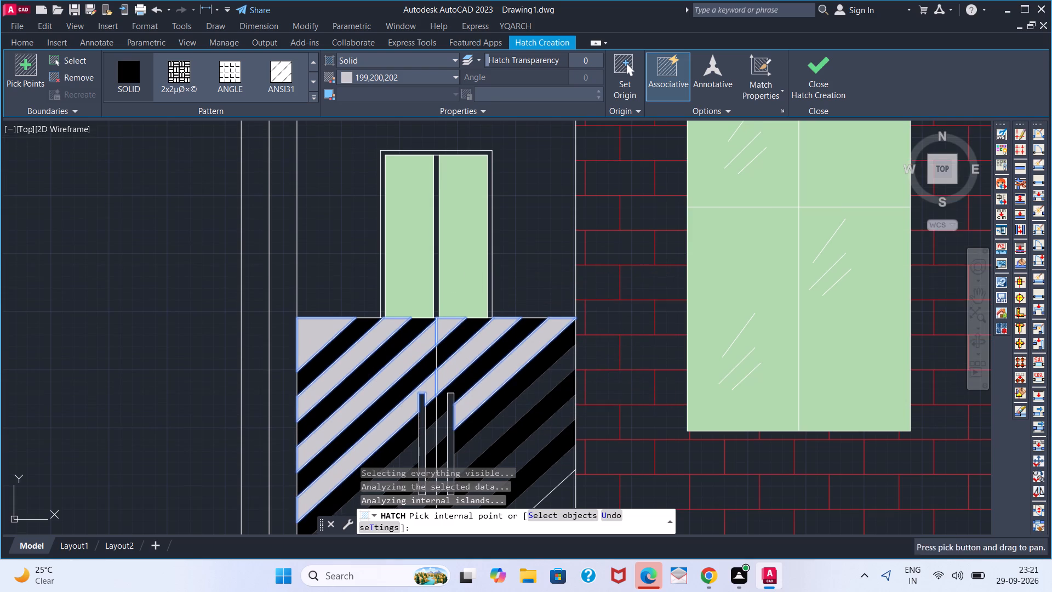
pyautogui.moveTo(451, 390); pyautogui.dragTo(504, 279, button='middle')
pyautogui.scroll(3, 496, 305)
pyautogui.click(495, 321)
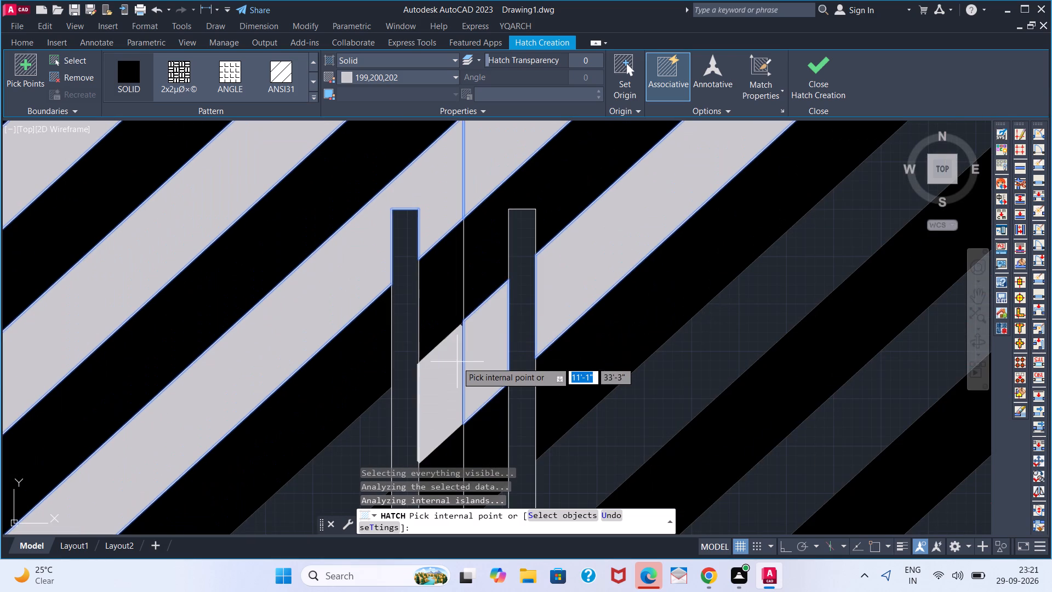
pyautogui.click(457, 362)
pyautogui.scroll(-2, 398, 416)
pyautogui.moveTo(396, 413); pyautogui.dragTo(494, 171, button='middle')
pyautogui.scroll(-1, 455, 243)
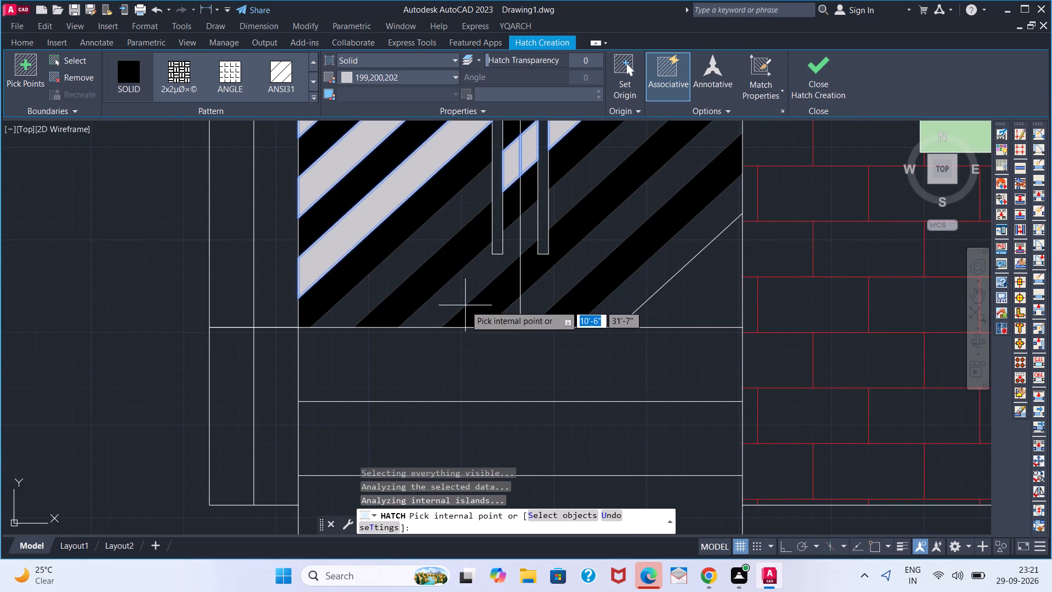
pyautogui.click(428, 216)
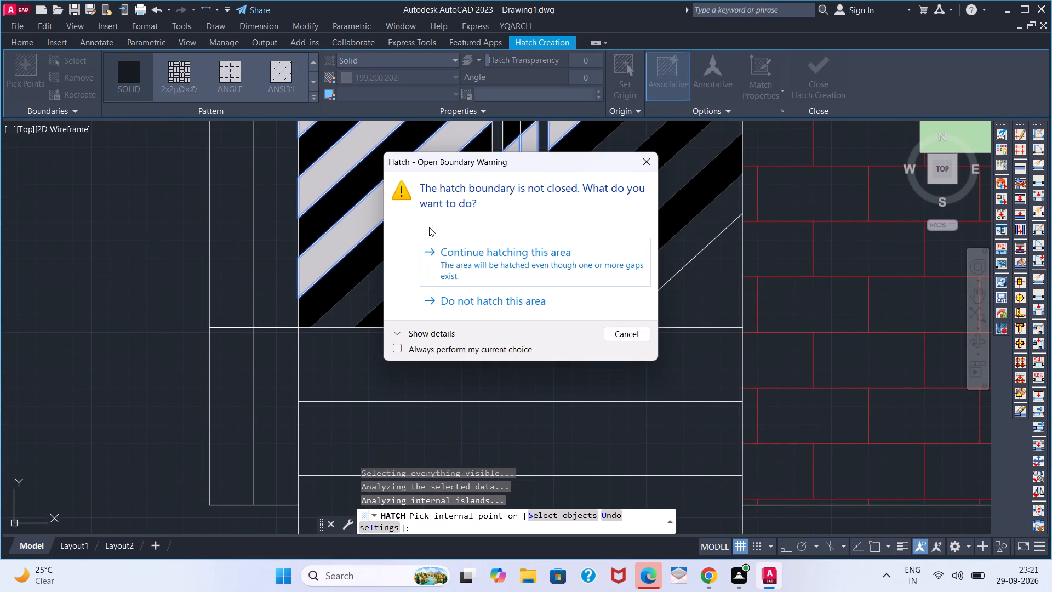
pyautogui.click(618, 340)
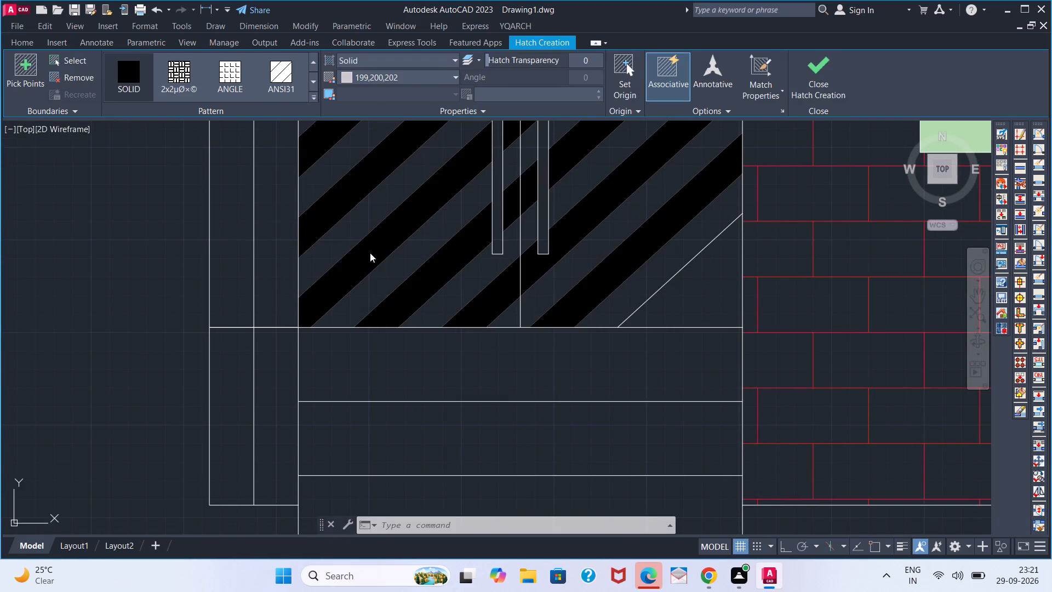
# Hatch the diagonal bands crossing the door handles and the right leaf's lower band with solid 199,200,202 grey.
pyautogui.scroll(-2, 380, 251)
pyautogui.moveTo(395, 223); pyautogui.dragTo(366, 295, button='middle')
pyautogui.press('space')
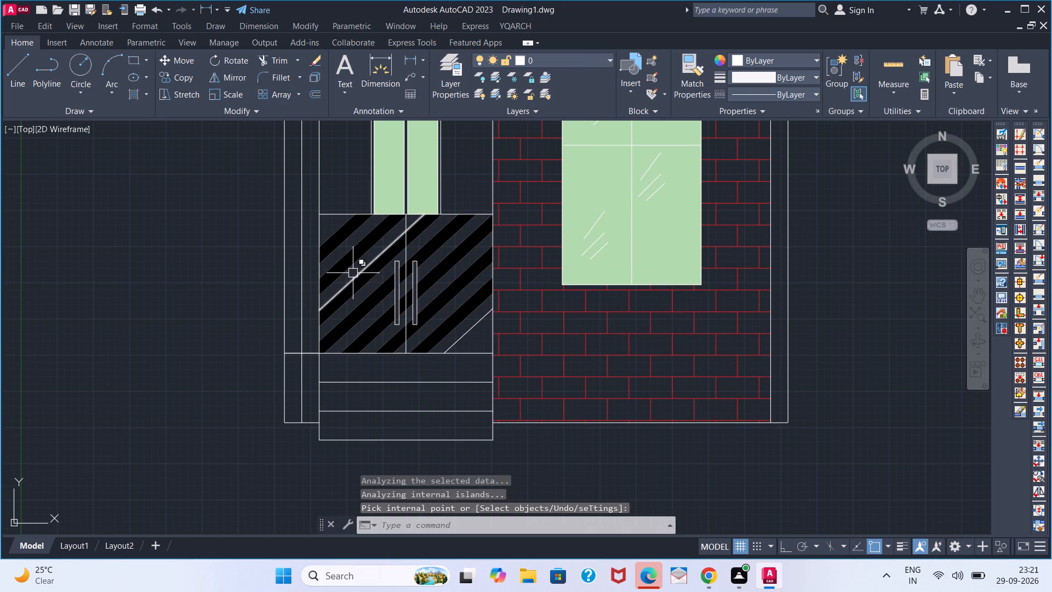
pyautogui.scroll(2, 370, 297)
pyautogui.click(393, 322)
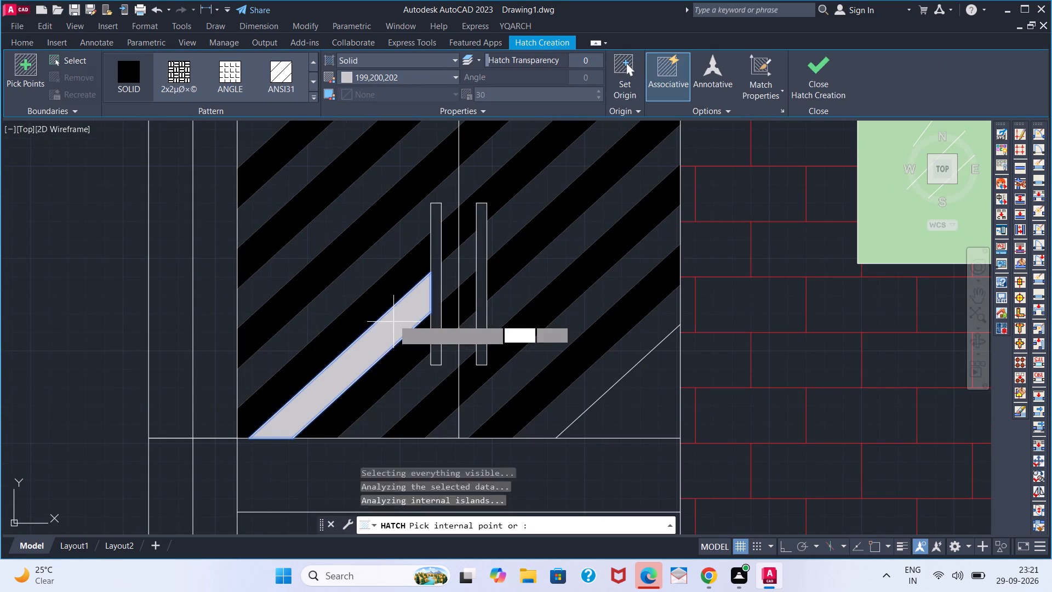
pyautogui.click(454, 275)
pyautogui.click(467, 265)
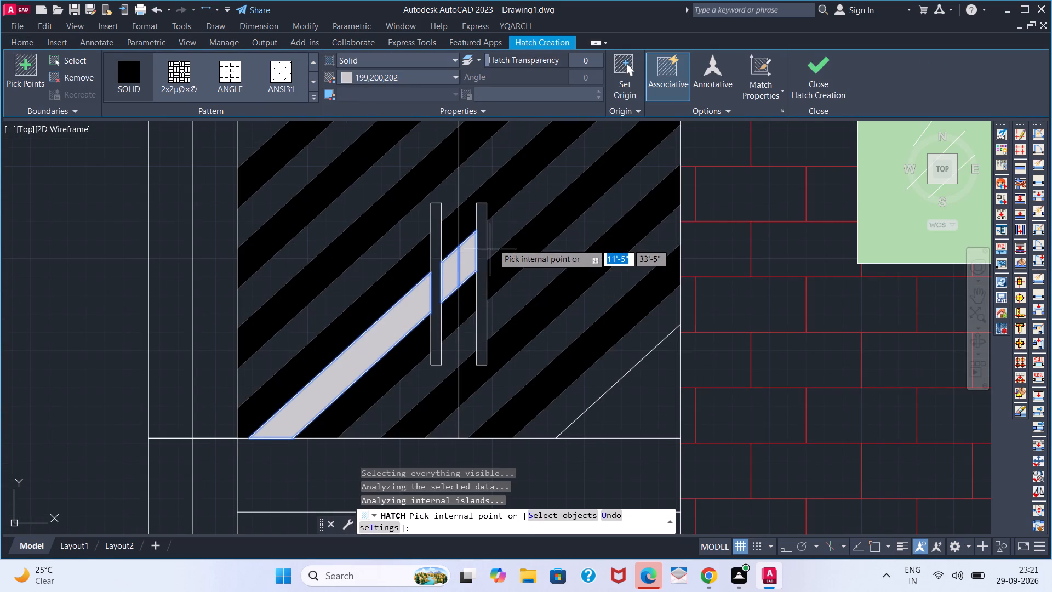
pyautogui.click(494, 241)
pyautogui.click(509, 308)
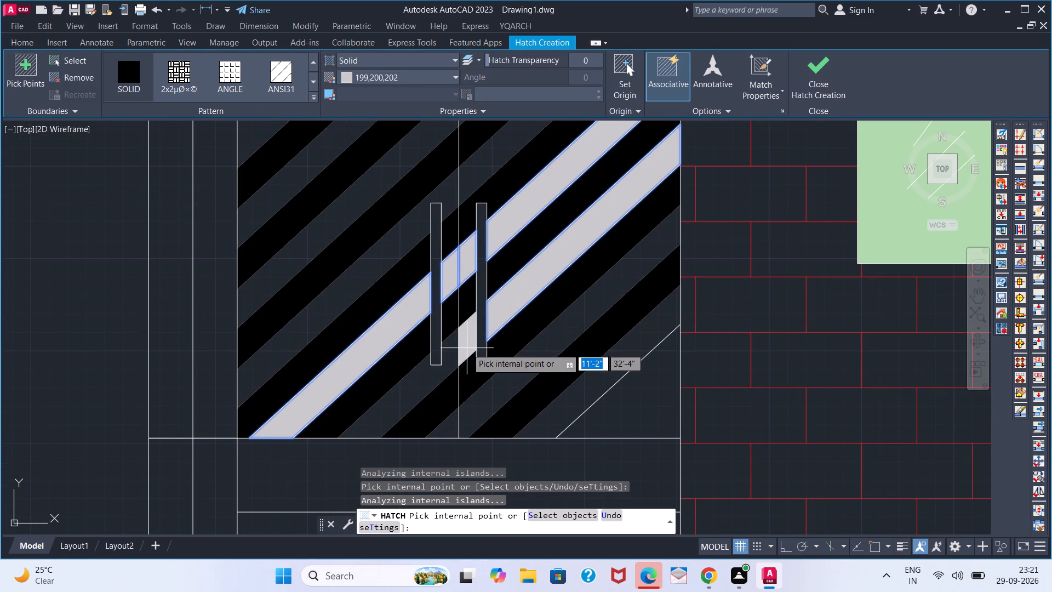
pyautogui.click(467, 348)
pyautogui.click(456, 354)
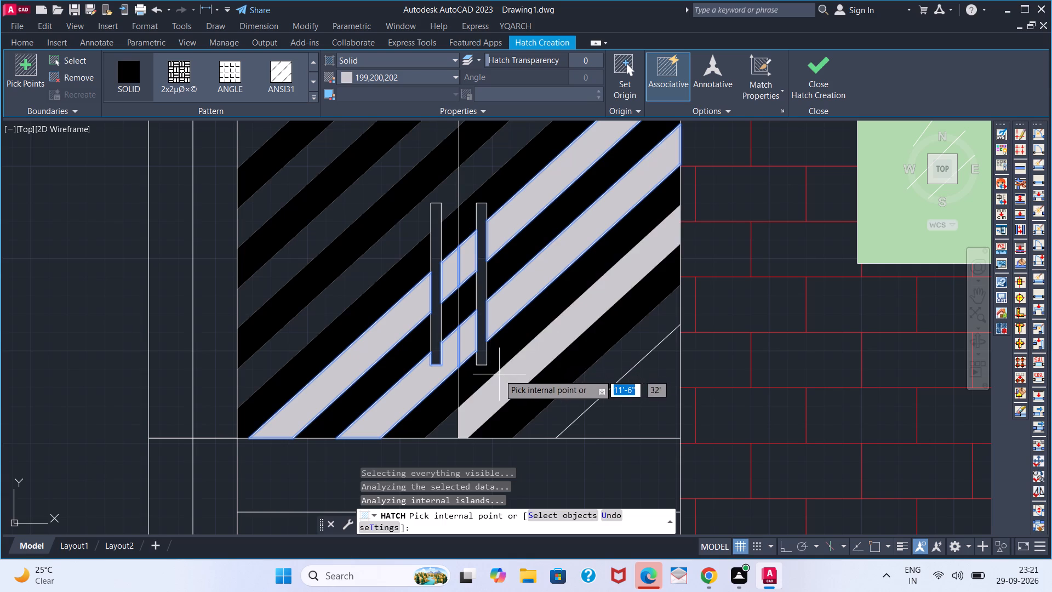
pyautogui.click(499, 374)
# Hatch the small band segment at the left leaf's foot beside the centre line and the right leaf's lowest band in grey.
pyautogui.scroll(-5, 500, 368)
pyautogui.scroll(10, 484, 377)
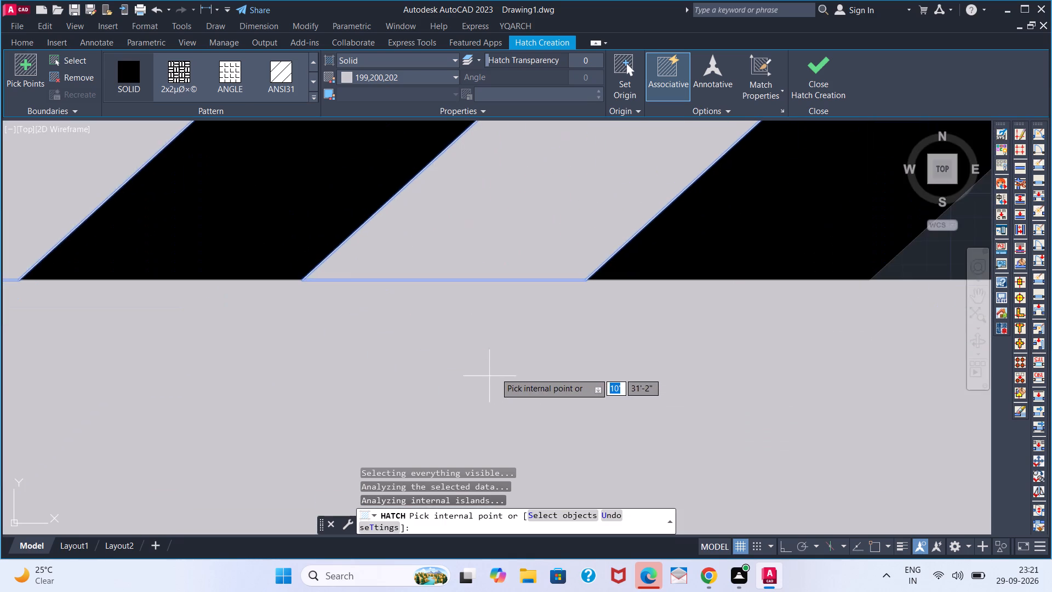
pyautogui.scroll(-2, 510, 369)
pyautogui.click(687, 318)
pyautogui.scroll(-2, 677, 318)
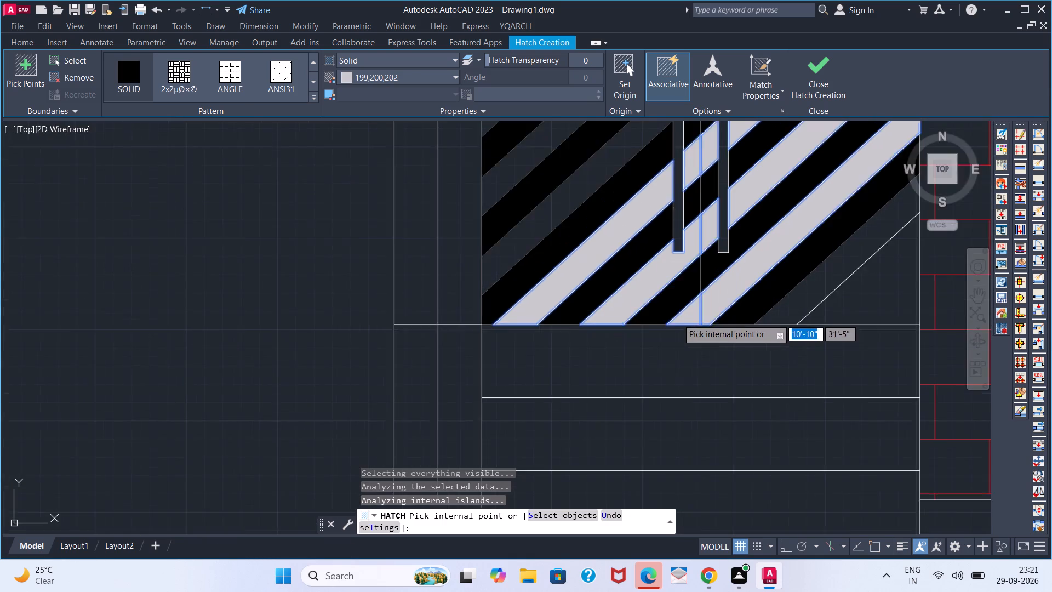
pyautogui.scroll(-1, 677, 318)
pyautogui.click(767, 298)
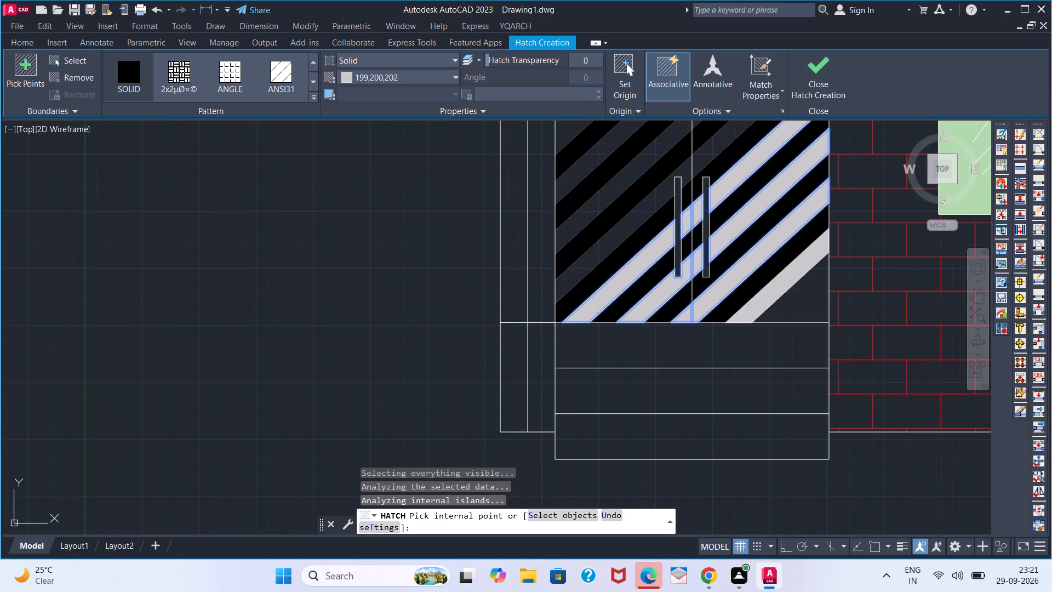
# Hatch the remaining unfilled upper bands of both door leaves, including the upper left corner, in the 199,200,202 grey.
pyautogui.click(639, 219)
pyautogui.click(717, 152)
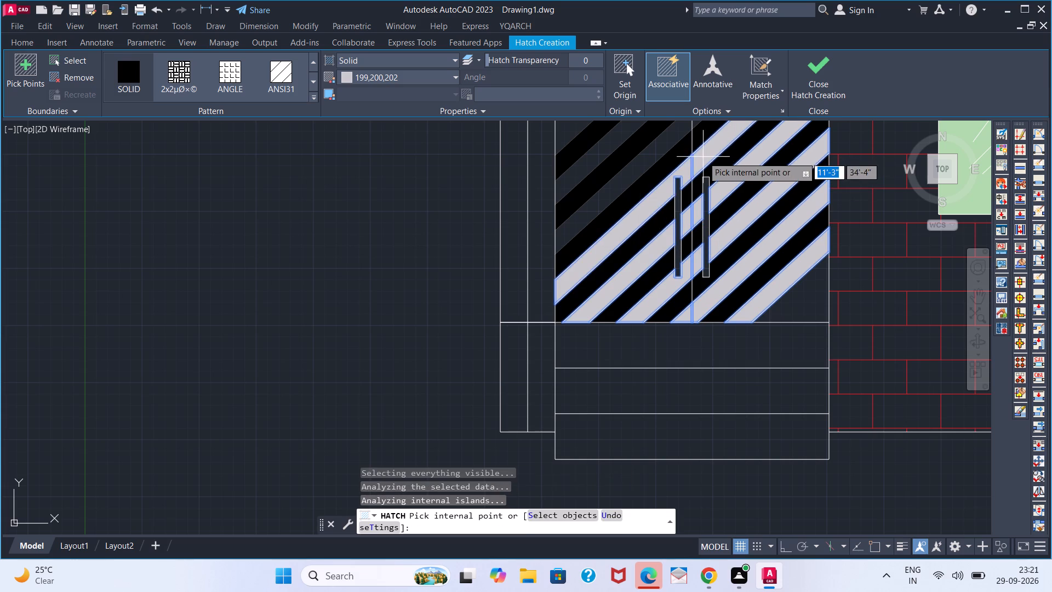
pyautogui.scroll(-3, 703, 157)
pyautogui.moveTo(699, 163); pyautogui.dragTo(642, 258, button='middle')
pyautogui.scroll(2, 614, 278)
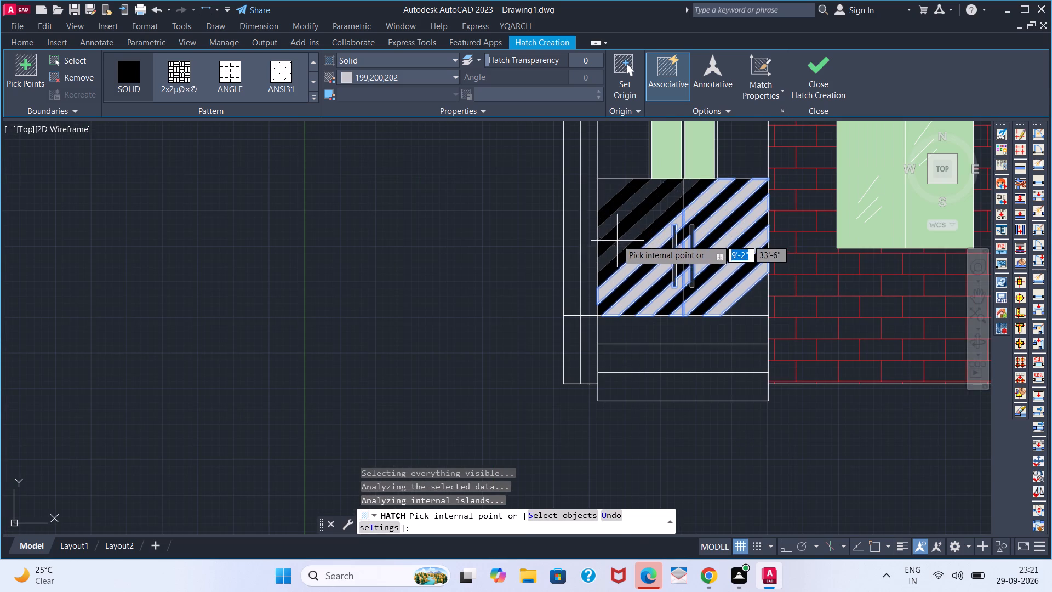
pyautogui.click(625, 241)
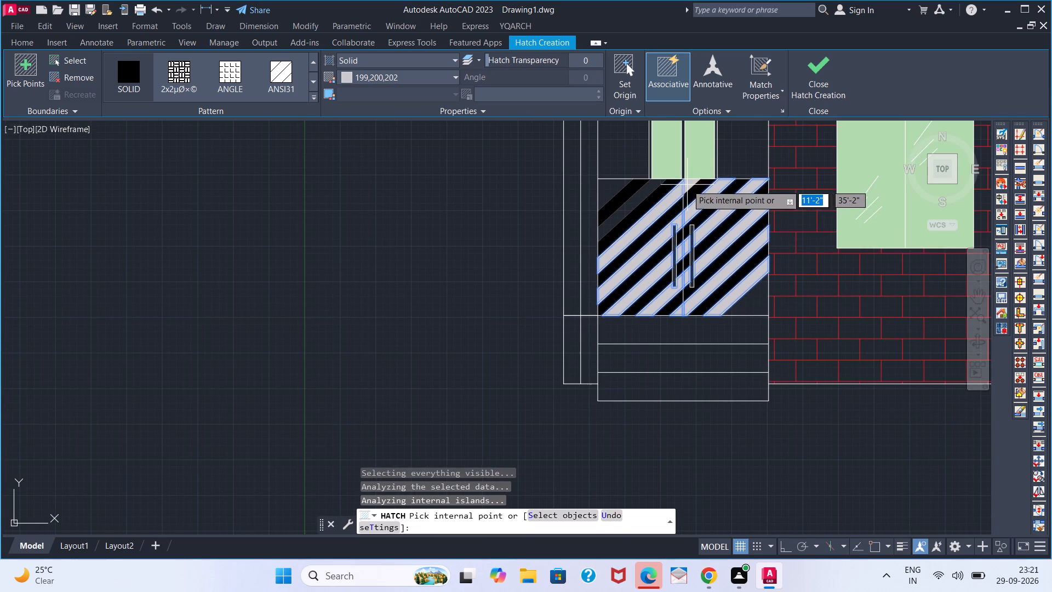
pyautogui.scroll(3, 687, 185)
pyautogui.click(687, 185)
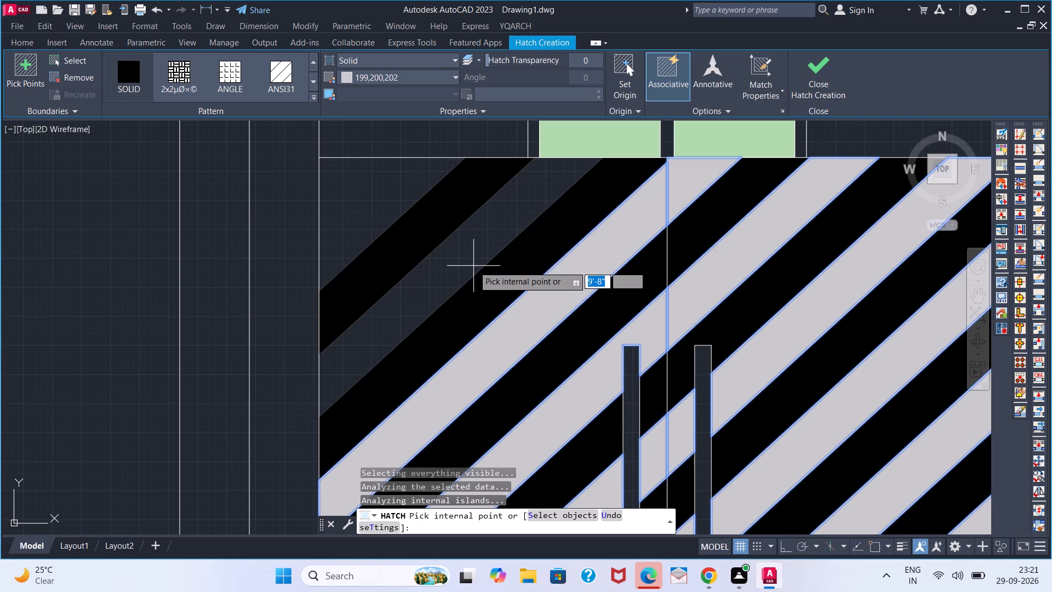
pyautogui.click(469, 255)
pyautogui.click(375, 195)
pyautogui.scroll(-6, 460, 249)
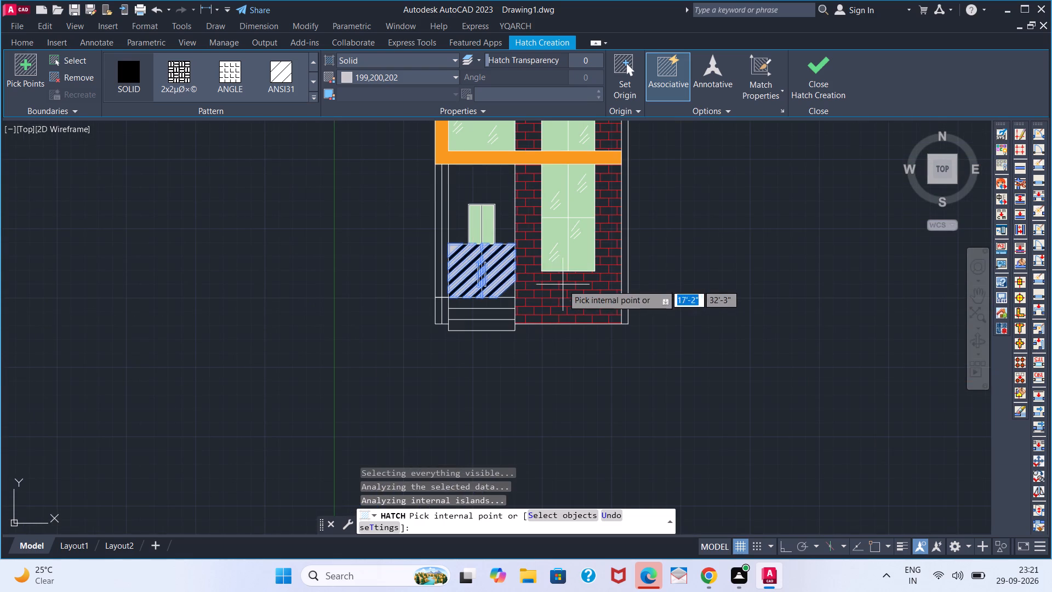
pyautogui.press('space')
# Hatch the lower right corner triangle of the entrance door in solid black 0,0,0.
pyautogui.press('space')
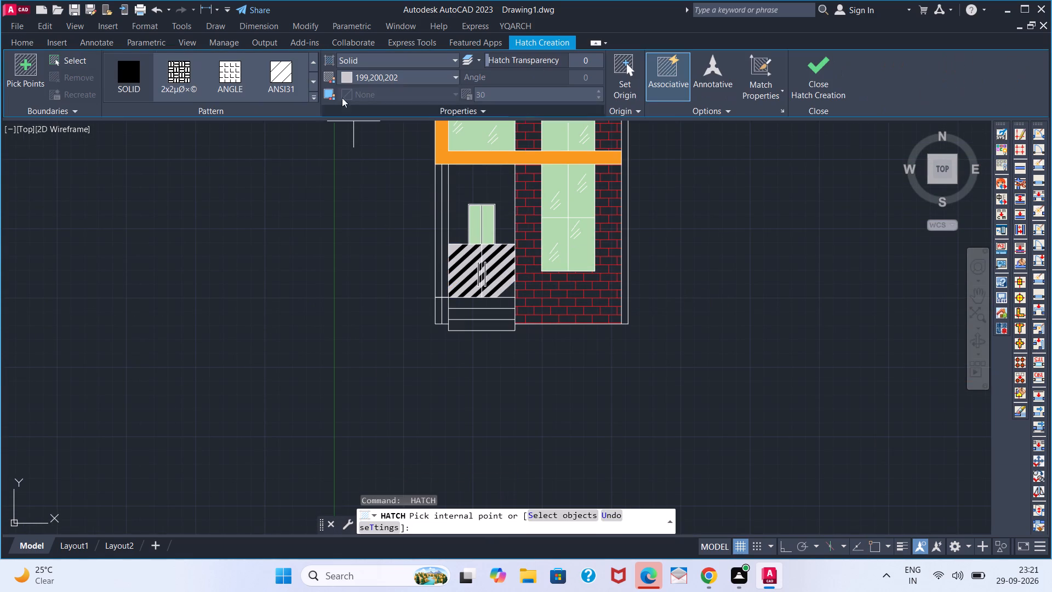
pyautogui.click(349, 79)
pyautogui.click(350, 138)
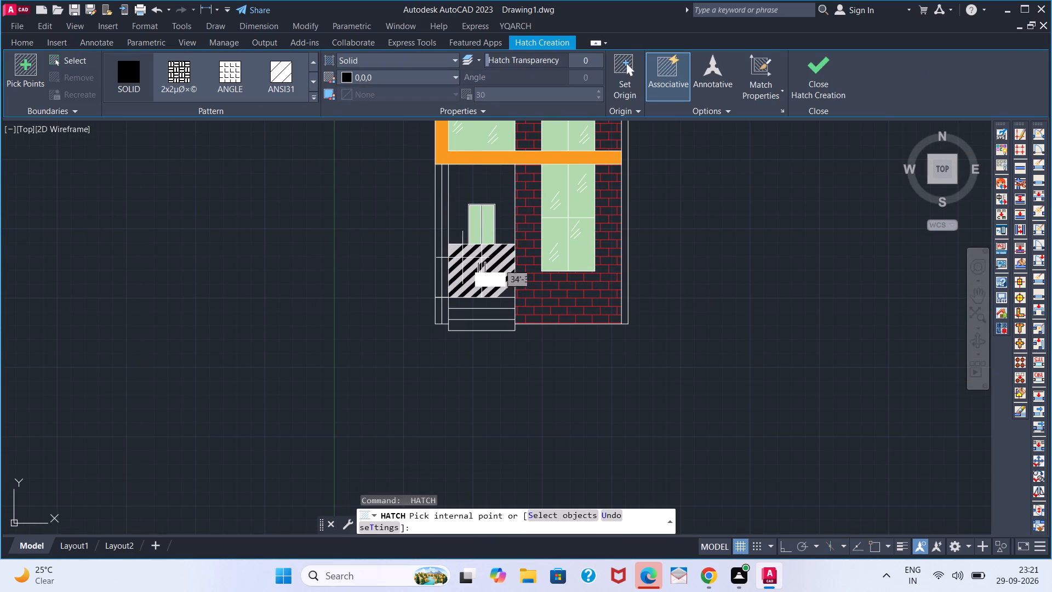
pyautogui.scroll(4, 510, 308)
pyautogui.click(517, 212)
pyautogui.press('space')
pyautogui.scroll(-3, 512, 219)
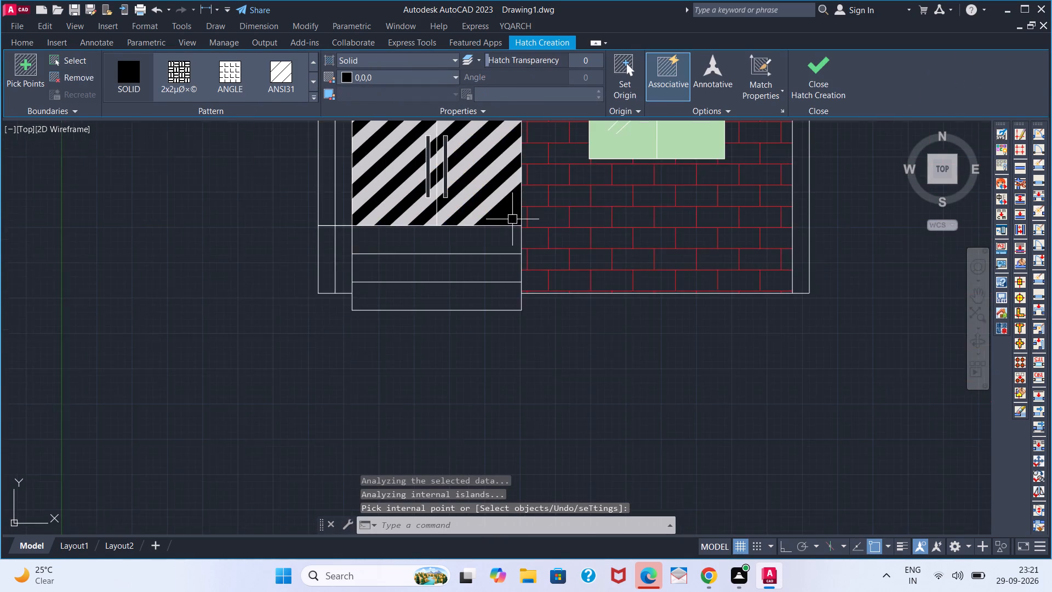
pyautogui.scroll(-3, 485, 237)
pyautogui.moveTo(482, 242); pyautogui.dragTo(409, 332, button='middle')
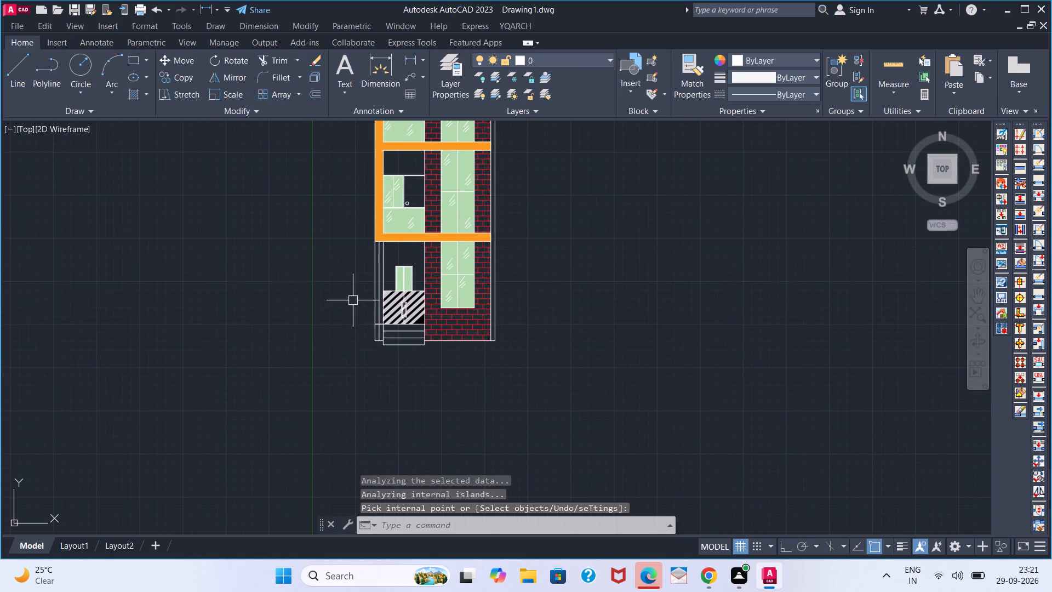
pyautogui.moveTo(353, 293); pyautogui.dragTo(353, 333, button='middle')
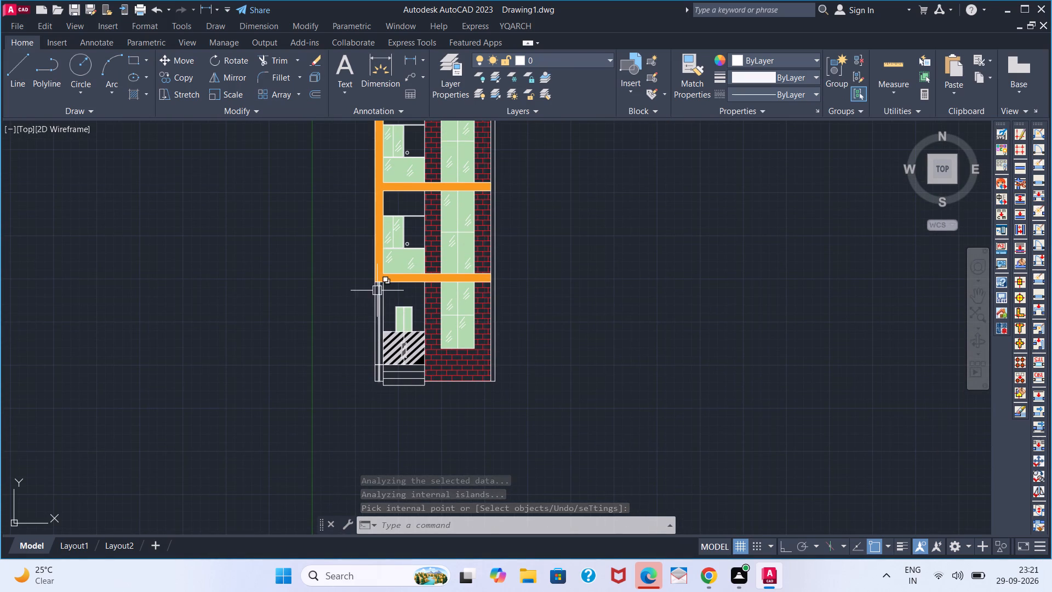
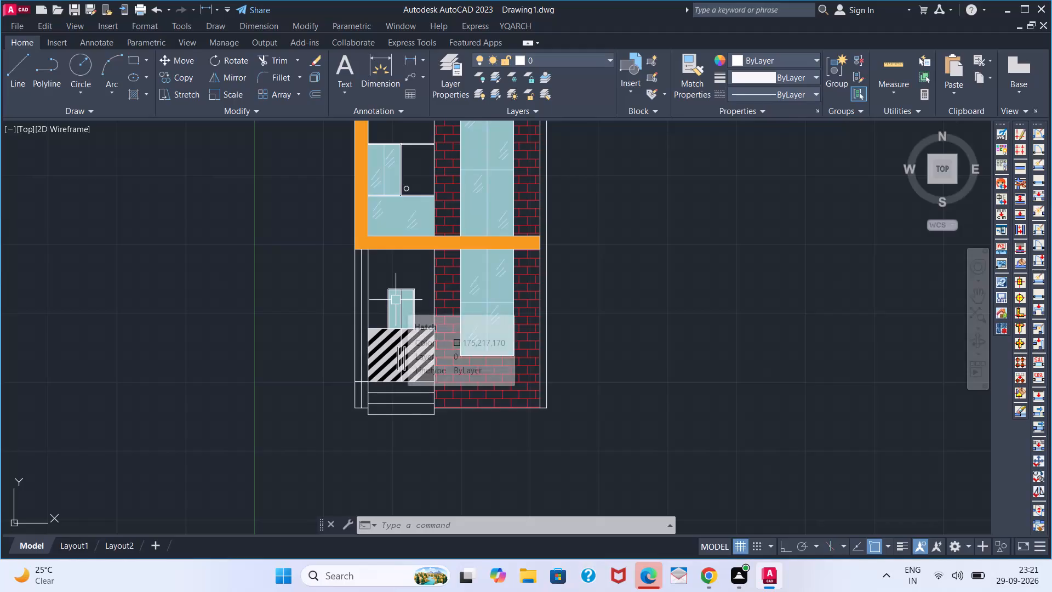
# Hatch the roof slab and the connected vertical strip along the brick tower's right edge in solid 99,100,102 grey.
pyautogui.scroll(-1, 404, 265)
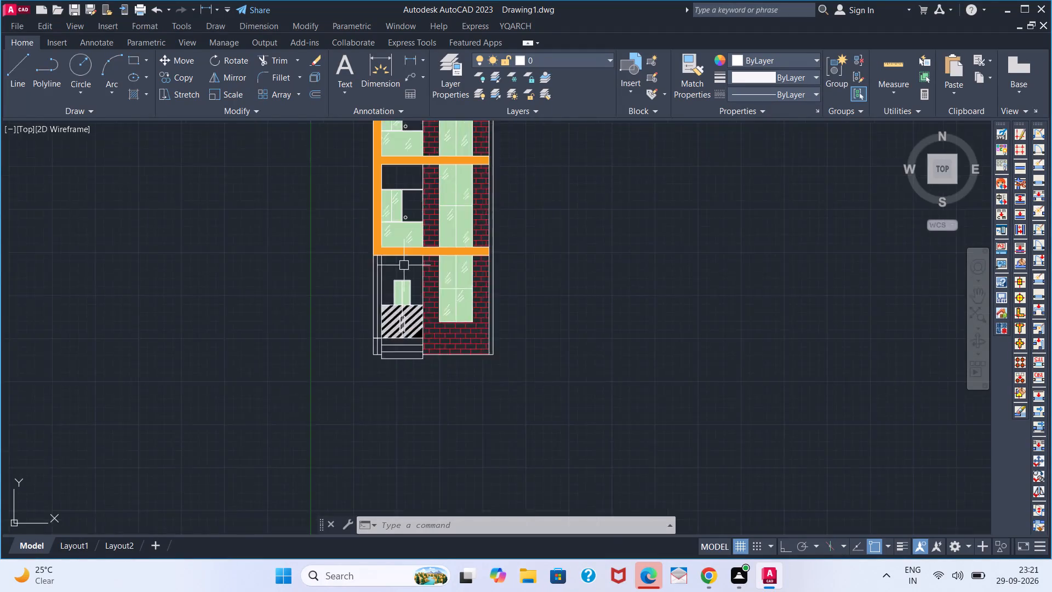
pyautogui.scroll(-1, 404, 265)
pyautogui.moveTo(411, 255); pyautogui.dragTo(411, 360, button='middle')
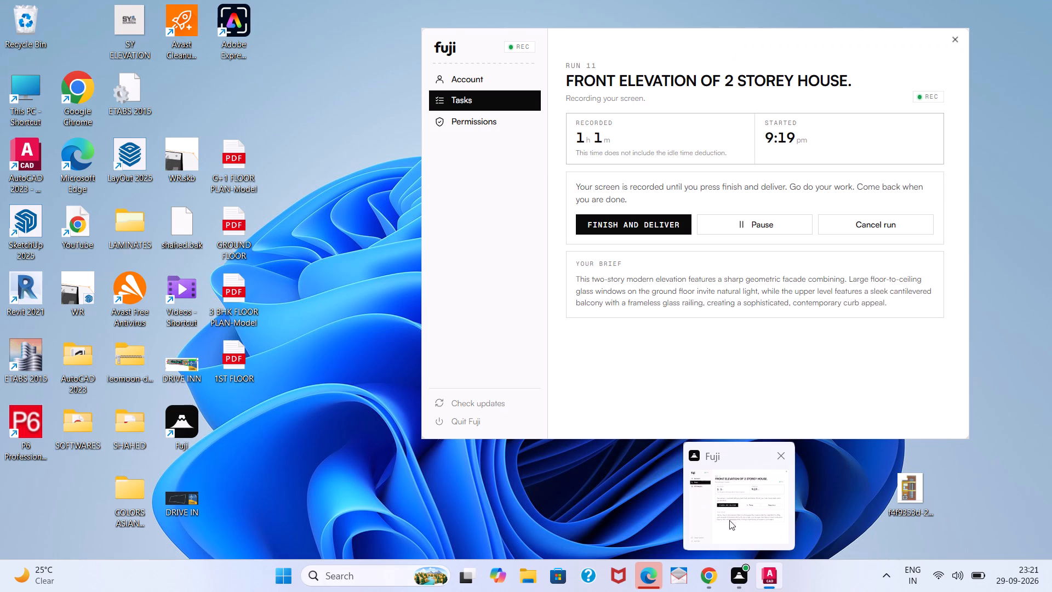
pyautogui.scroll(1, 393, 388)
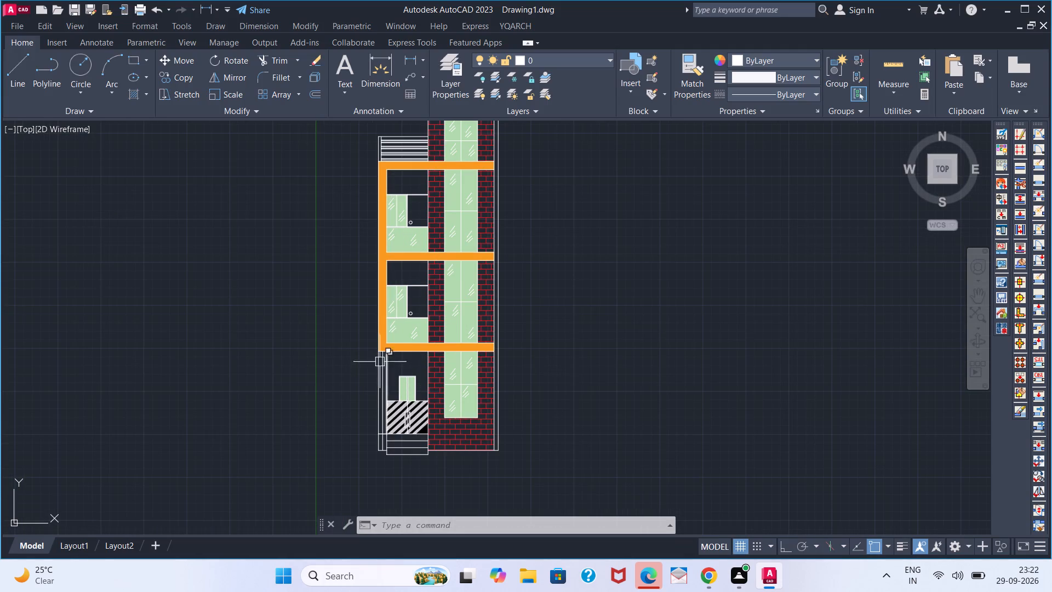
pyautogui.moveTo(380, 362); pyautogui.dragTo(377, 411, button='middle')
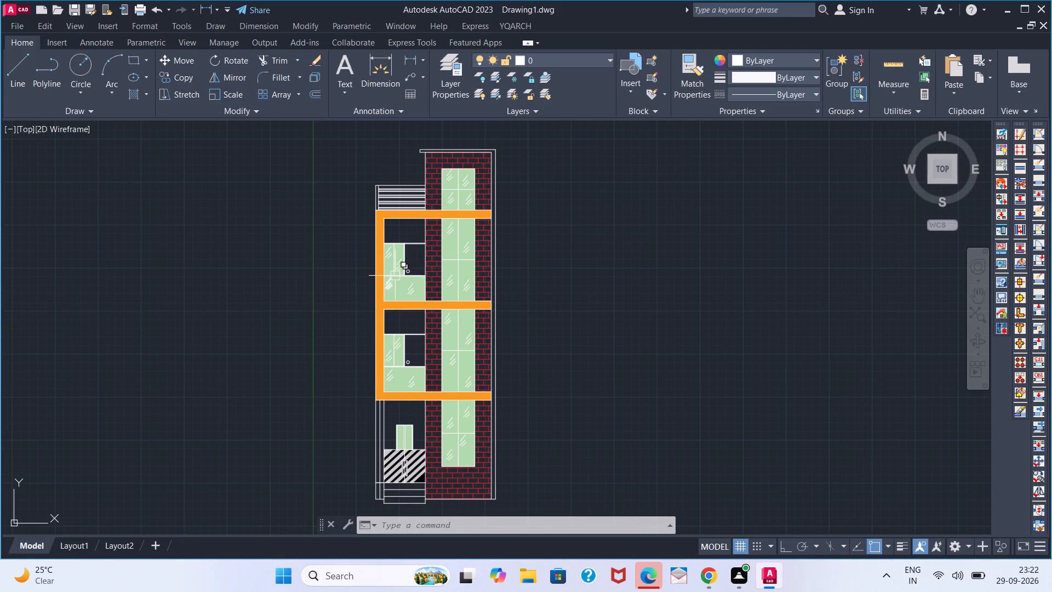
pyautogui.write('H')
pyautogui.press('space')
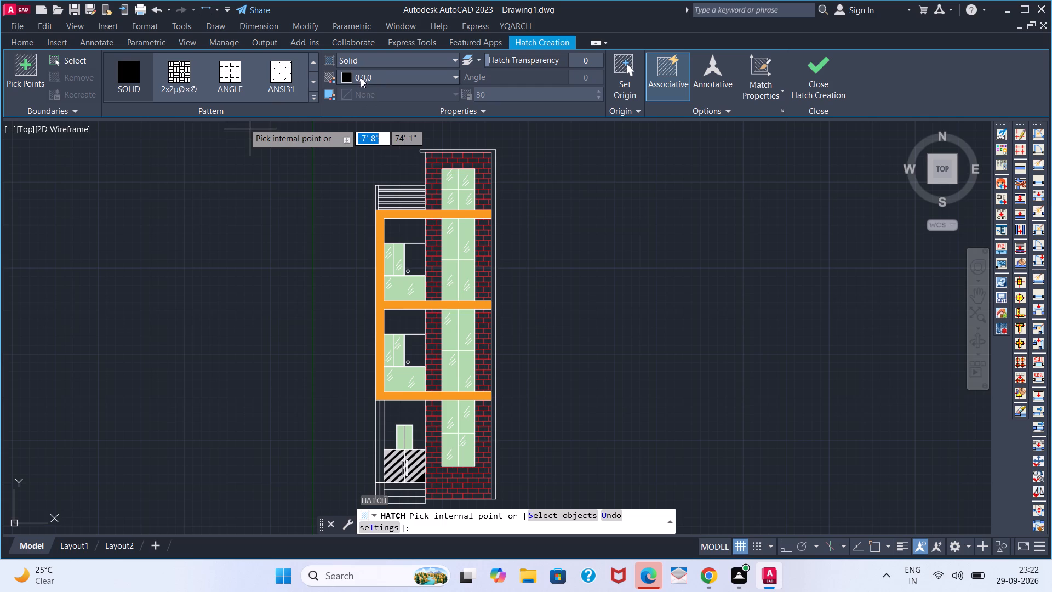
pyautogui.click(350, 78)
pyautogui.click(342, 151)
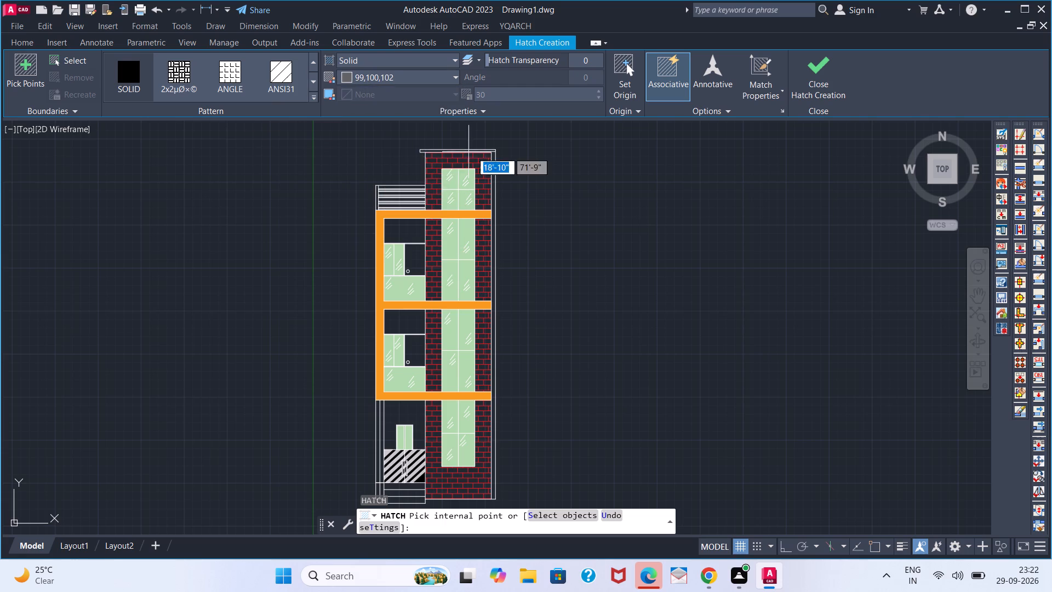
pyautogui.click(481, 150)
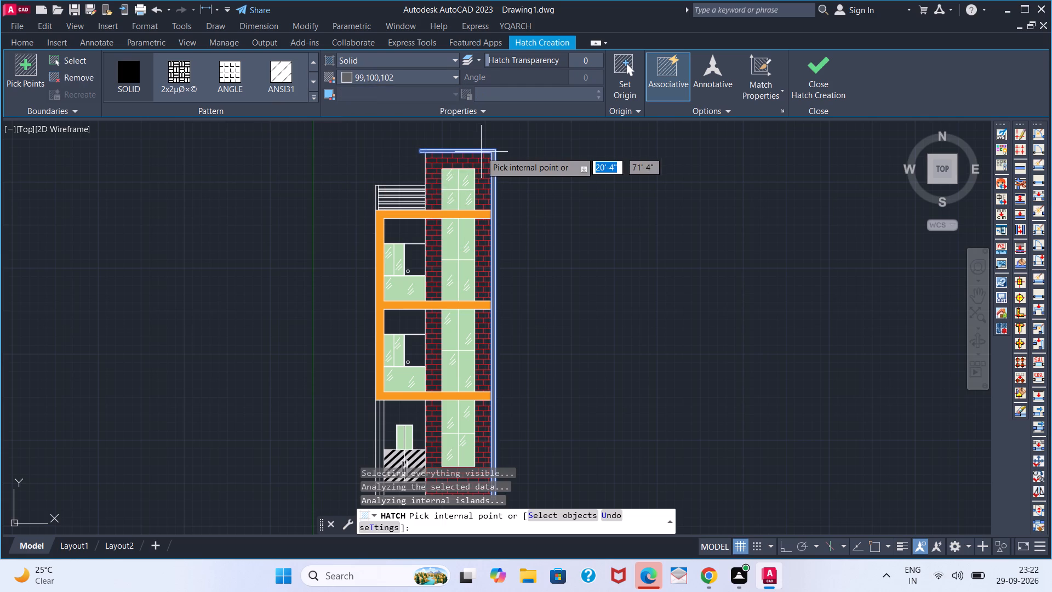
pyautogui.press('space')
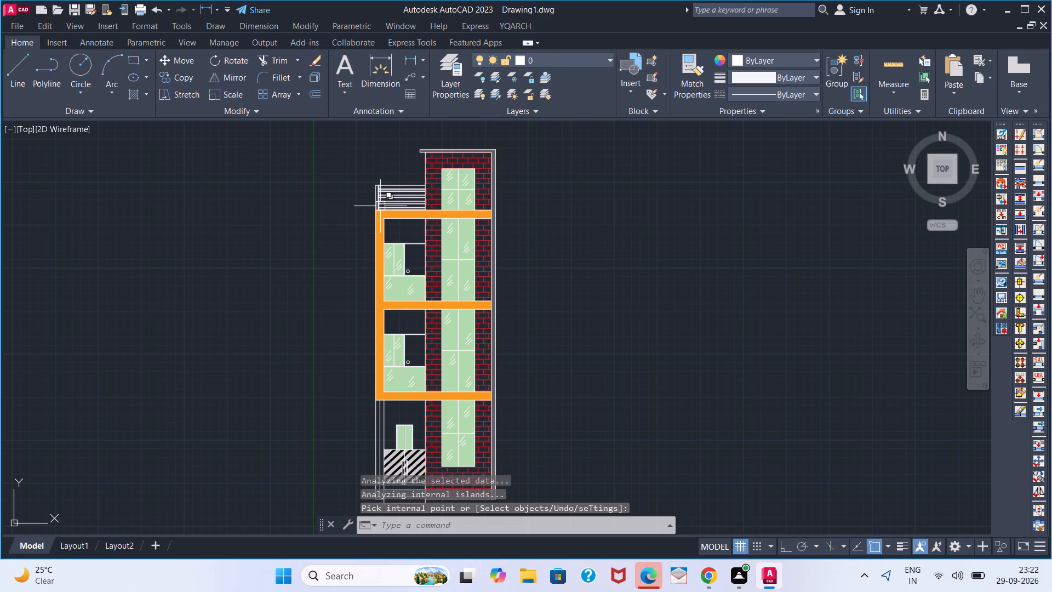
# Hatch the four narrow strips between the paired lines of the top terrace railing in solid 173,221,247 light blue.
pyautogui.scroll(5, 397, 192)
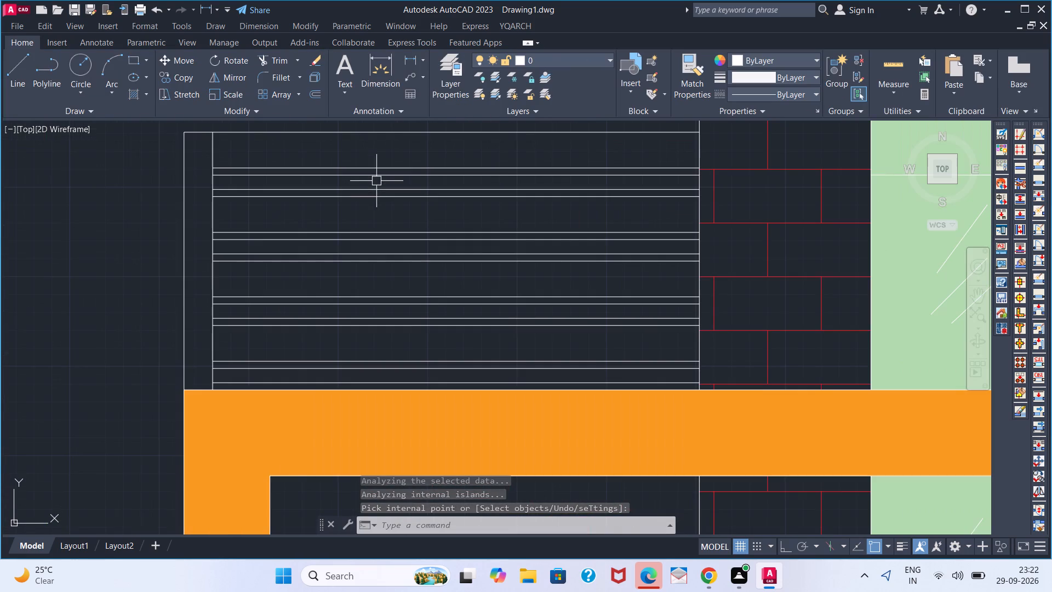
pyautogui.click(137, 98)
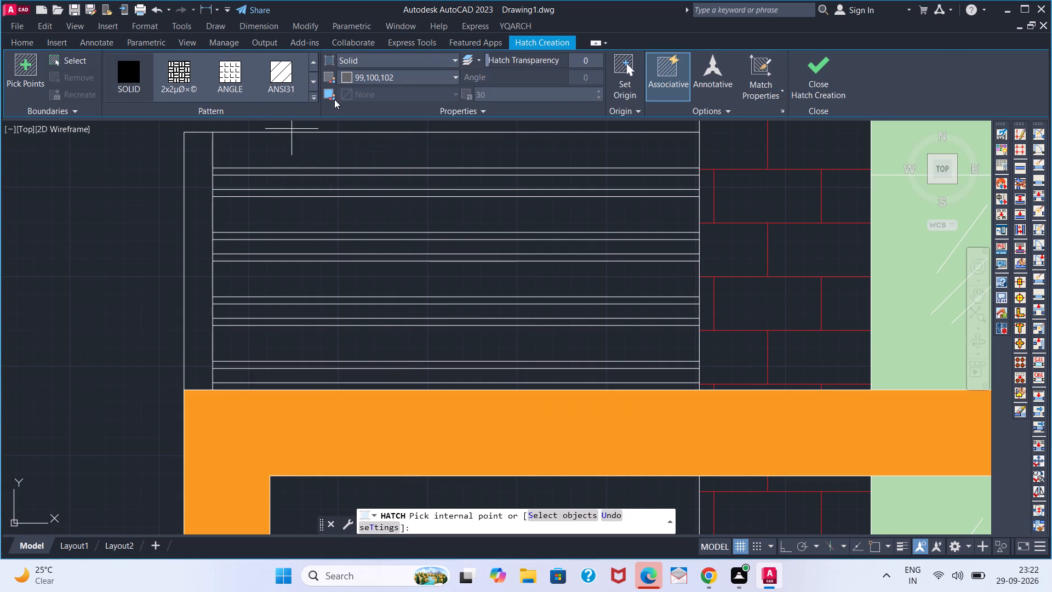
pyautogui.click(346, 79)
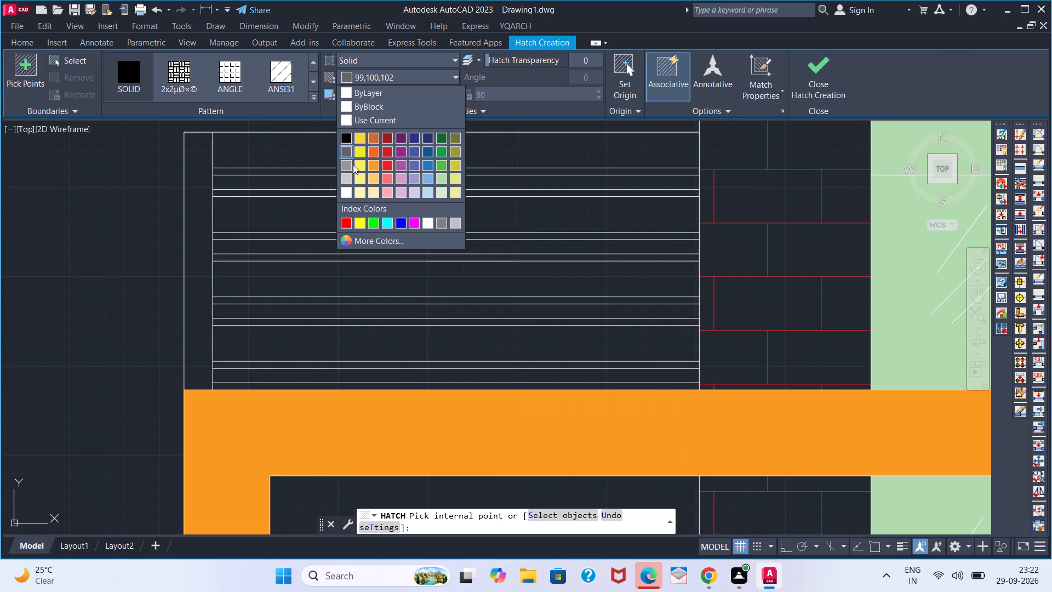
pyautogui.click(431, 192)
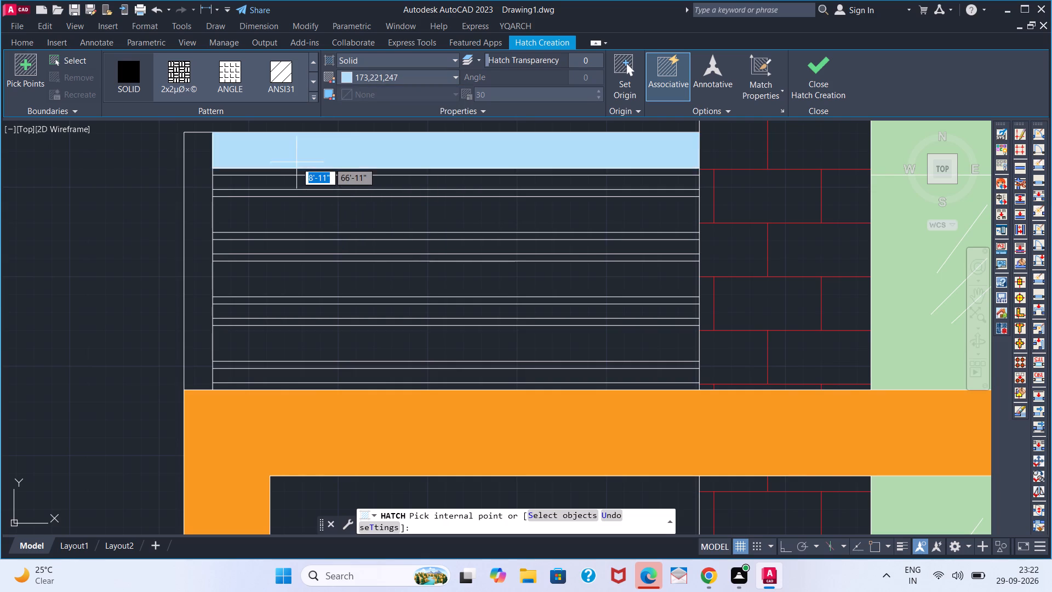
pyautogui.click(291, 181)
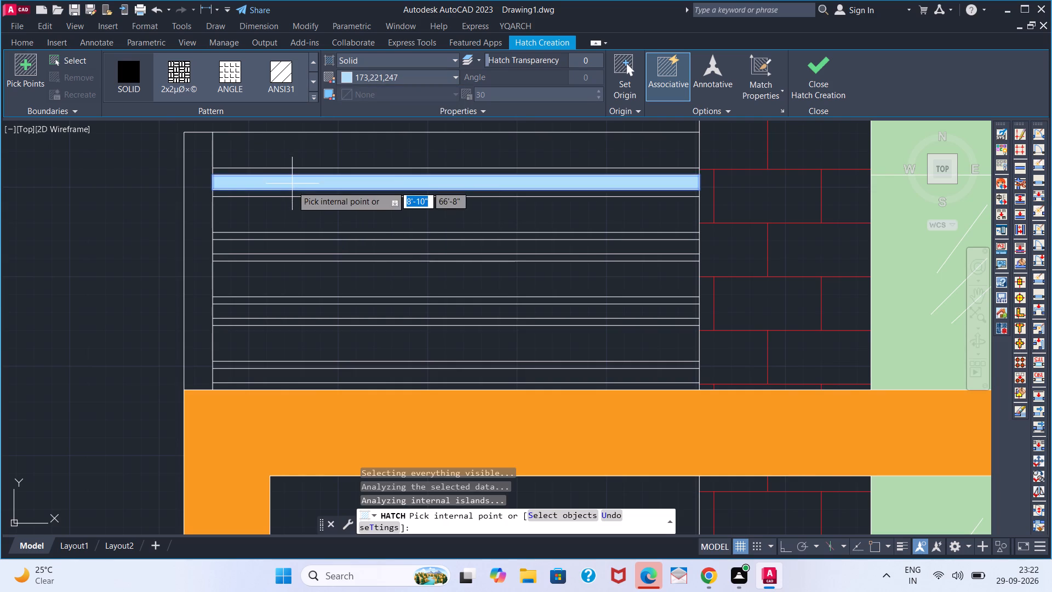
pyautogui.click(294, 246)
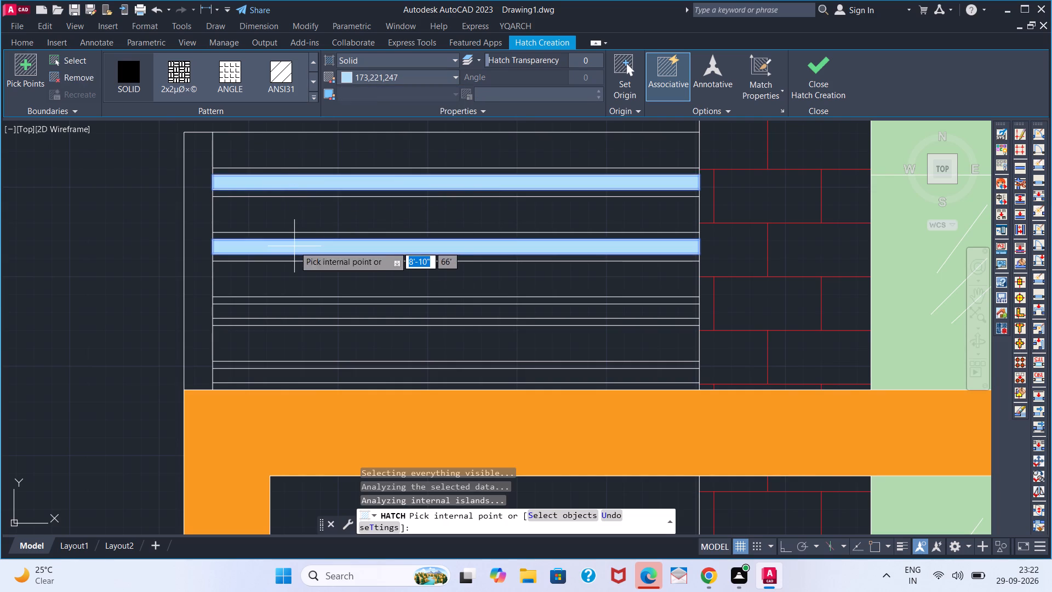
pyautogui.click(306, 310)
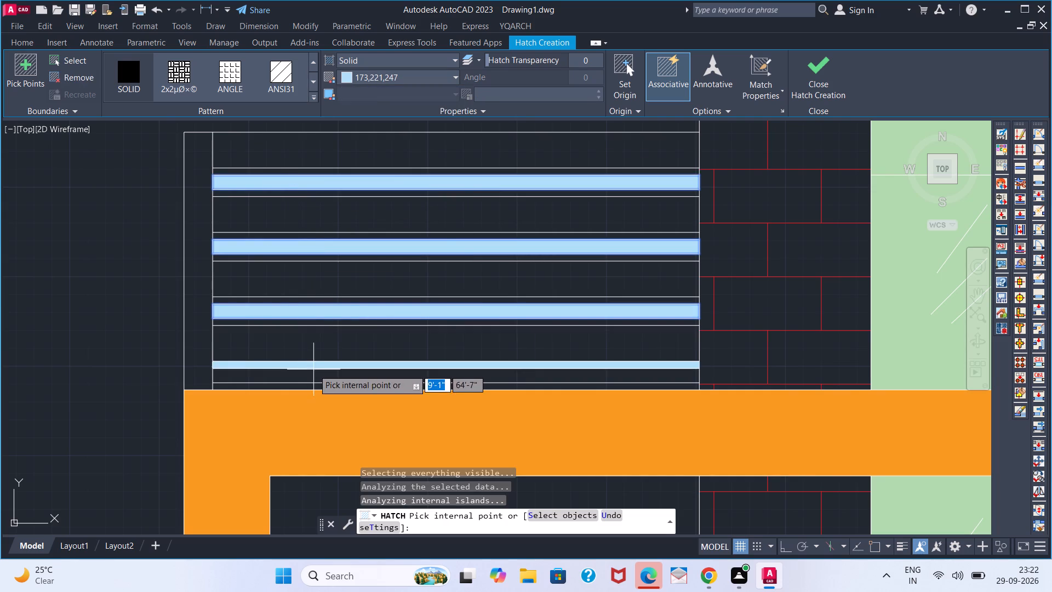
pyautogui.click(313, 373)
pyautogui.press('space')
# Hatch the outer strip of the ground-floor left pillar, below the orange slab, in solid 99,100,102 grey.
pyautogui.scroll(-5, 313, 335)
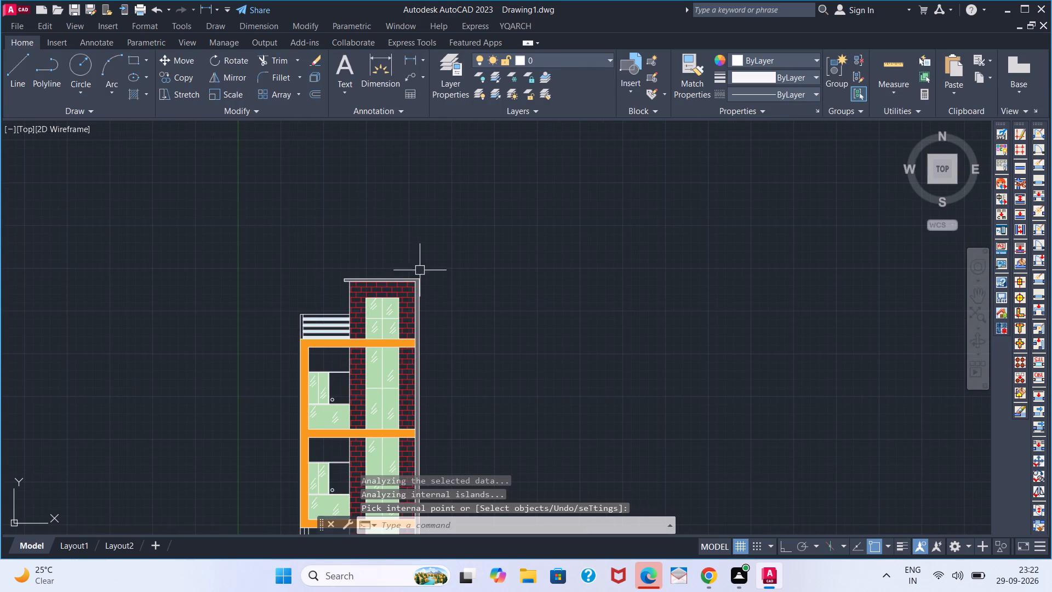
pyautogui.moveTo(404, 303); pyautogui.dragTo(483, 179, button='middle')
pyautogui.scroll(-1, 443, 324)
pyautogui.moveTo(417, 396); pyautogui.dragTo(417, 395, button='middle')
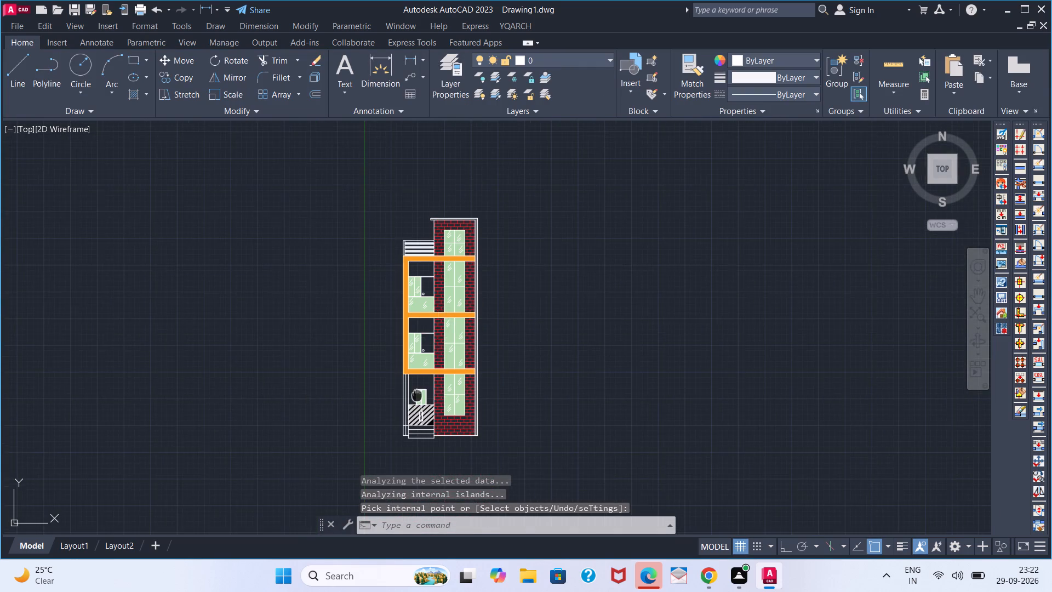
pyautogui.moveTo(417, 395); pyautogui.dragTo(441, 370, button='middle')
pyautogui.scroll(1, 413, 407)
pyautogui.moveTo(390, 360); pyautogui.dragTo(269, 430, button='middle')
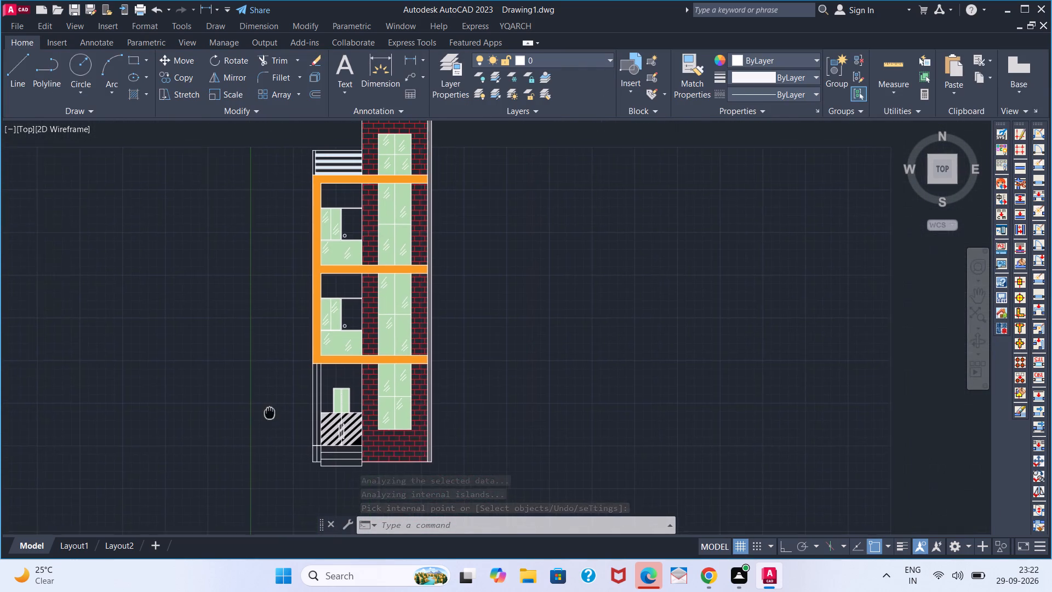
pyautogui.moveTo(269, 430); pyautogui.dragTo(269, 434, button='middle')
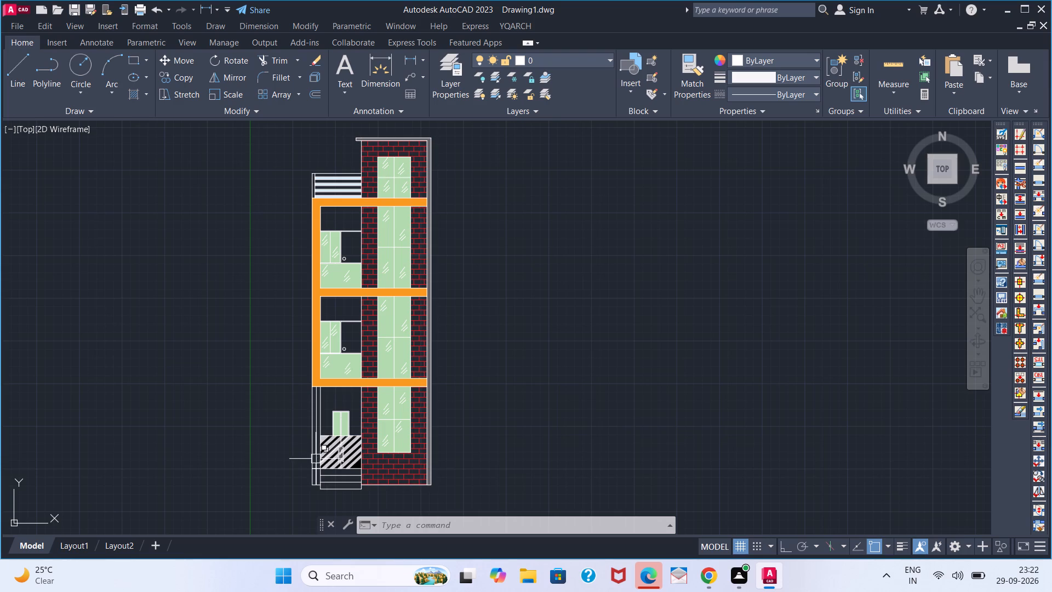
pyautogui.press('space')
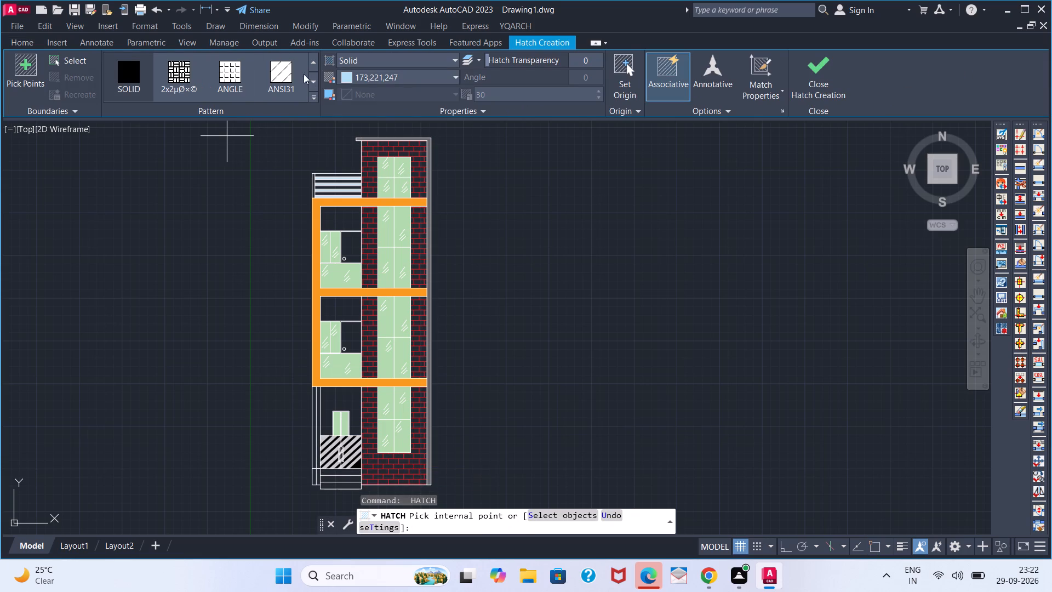
pyautogui.click(340, 79)
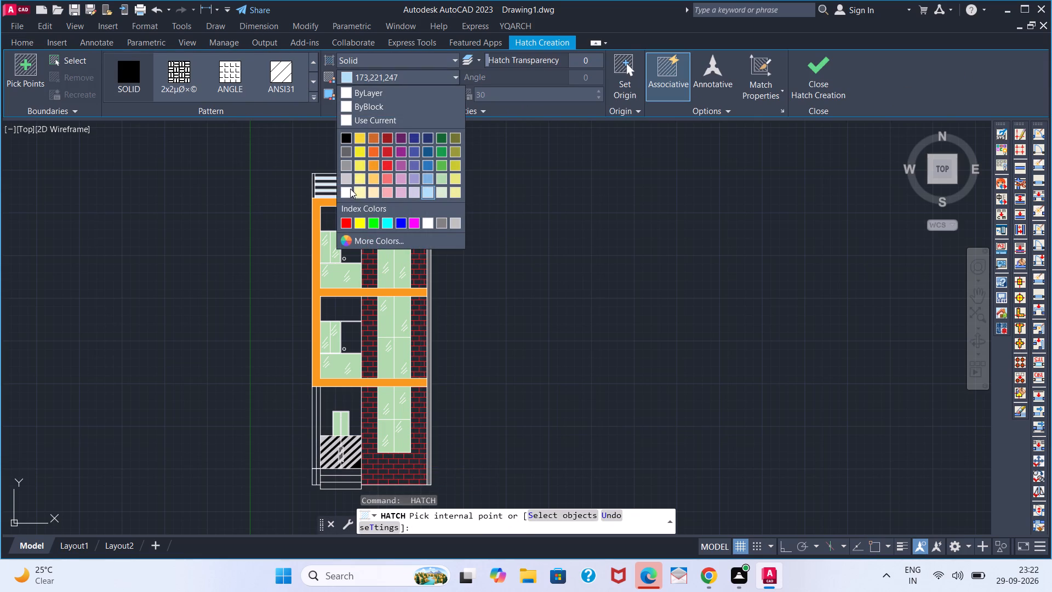
pyautogui.click(351, 152)
pyautogui.scroll(3, 319, 426)
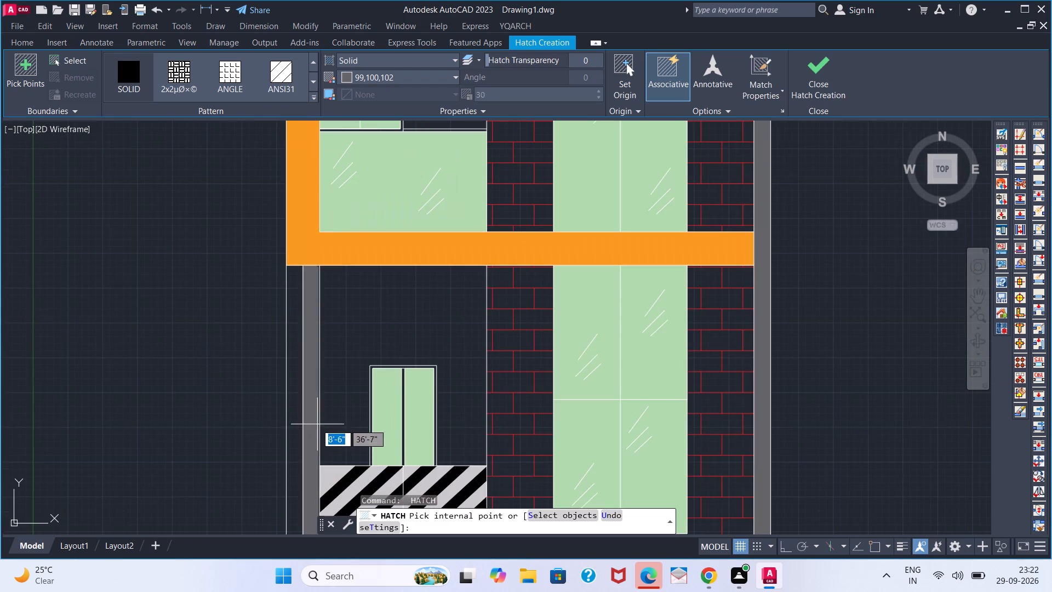
pyautogui.click(293, 417)
pyautogui.press('space')
# Hatch the short base segment of the left pillar's outer strip, beside the entrance steps, in the same 99,100,102 grey.
pyautogui.scroll(-4, 256, 385)
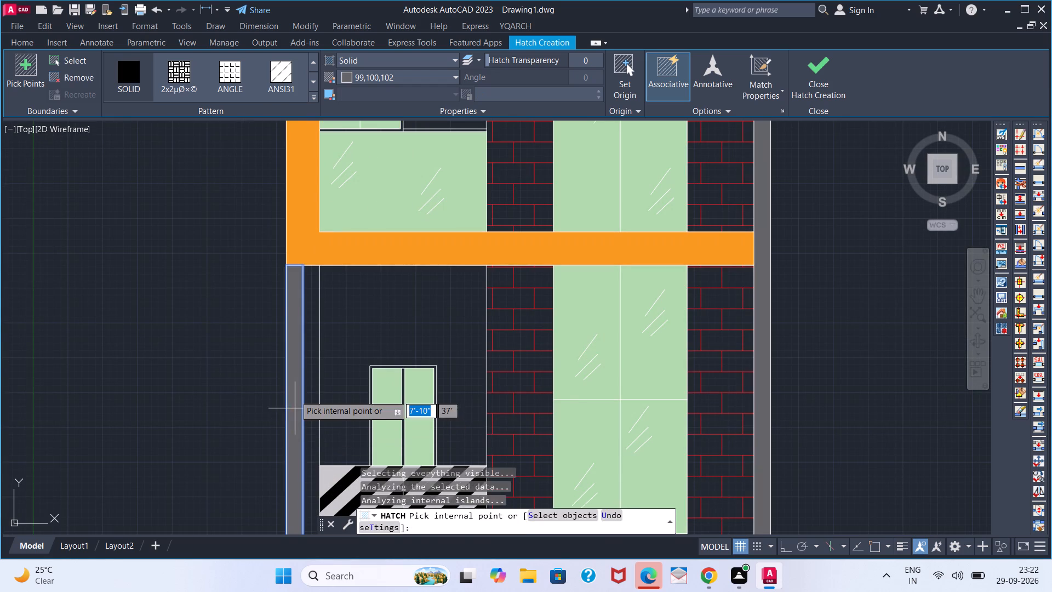
pyautogui.scroll(-2, 221, 396)
pyautogui.moveTo(227, 384); pyautogui.dragTo(254, 339, button='middle')
pyautogui.press('space')
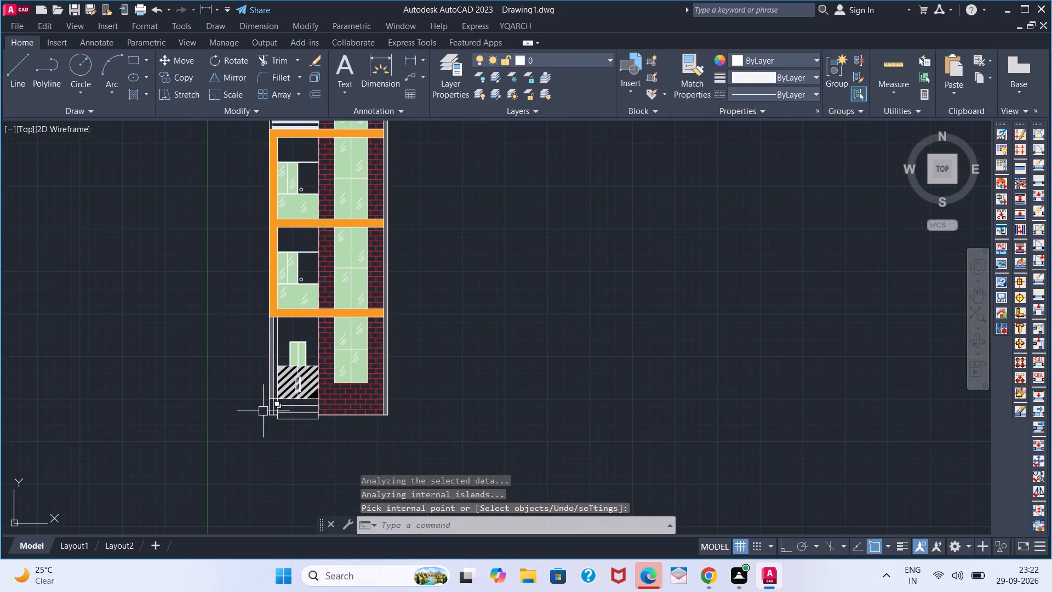
pyautogui.scroll(4, 273, 423)
pyautogui.click(254, 367)
pyautogui.press('space')
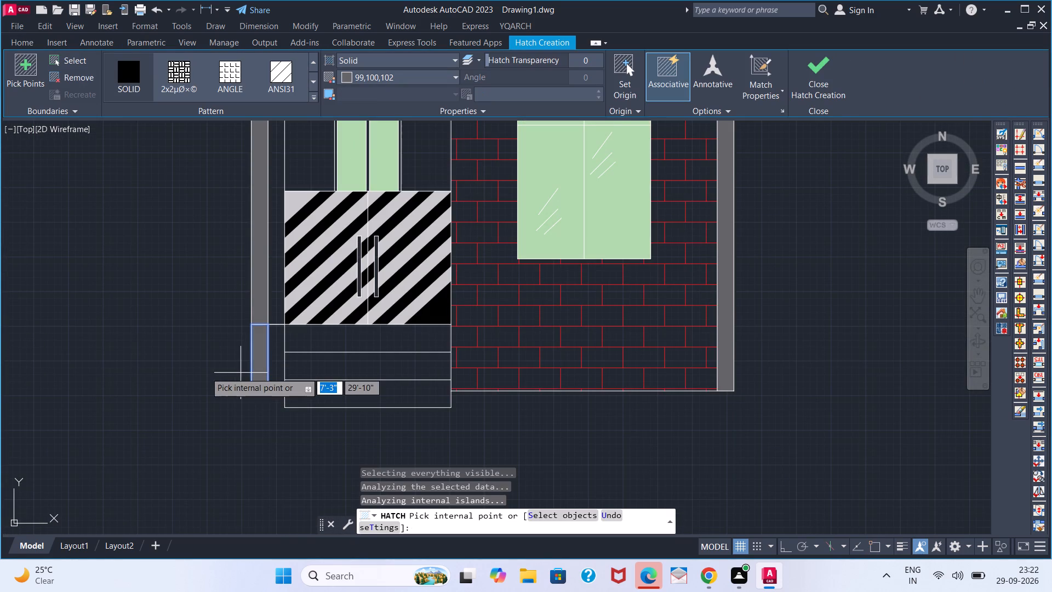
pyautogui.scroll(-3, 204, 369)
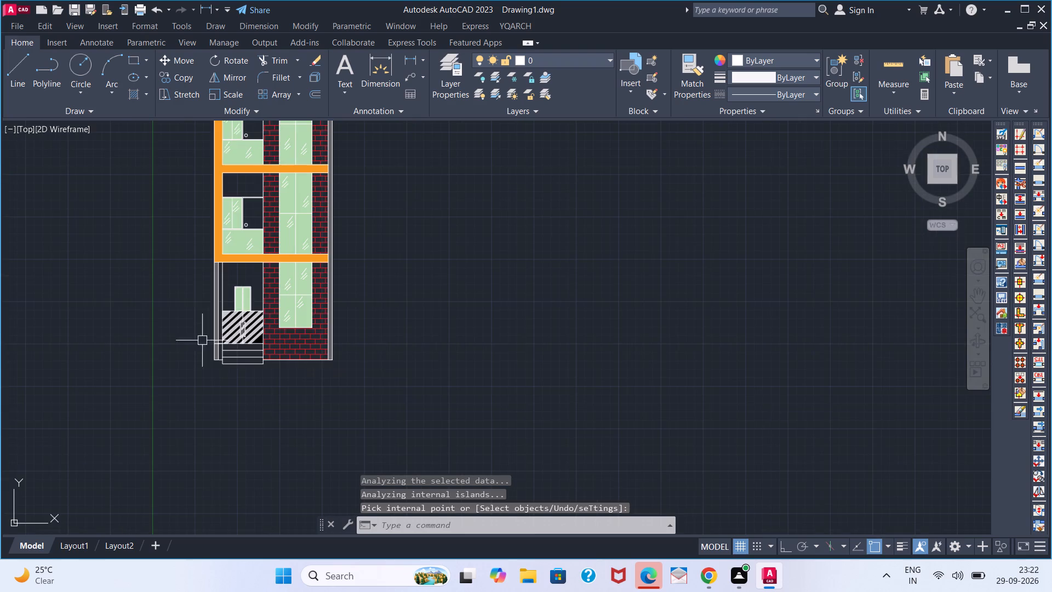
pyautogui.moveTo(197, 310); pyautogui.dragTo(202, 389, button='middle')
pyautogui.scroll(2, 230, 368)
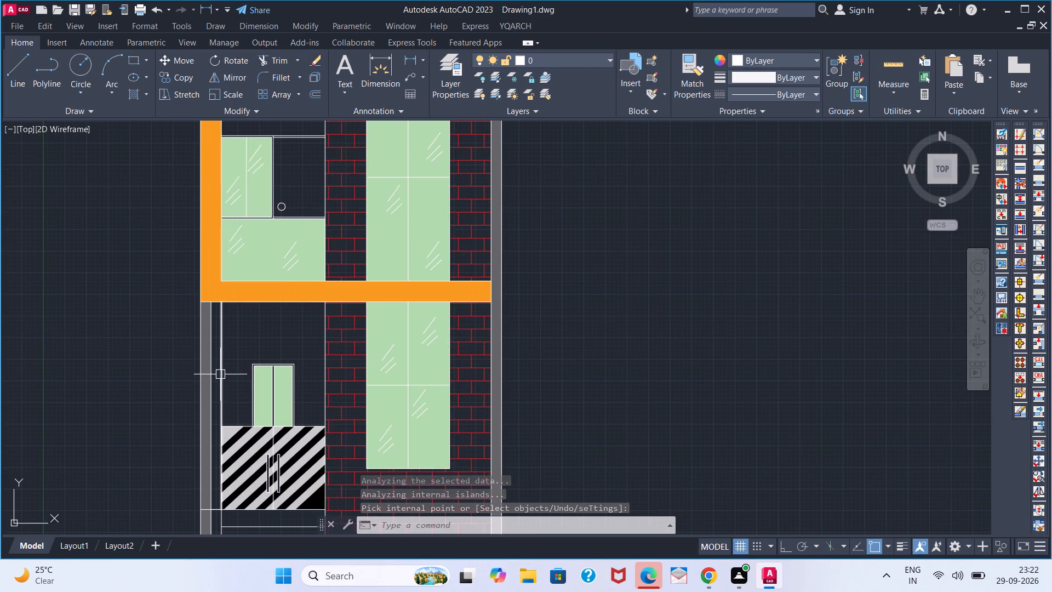
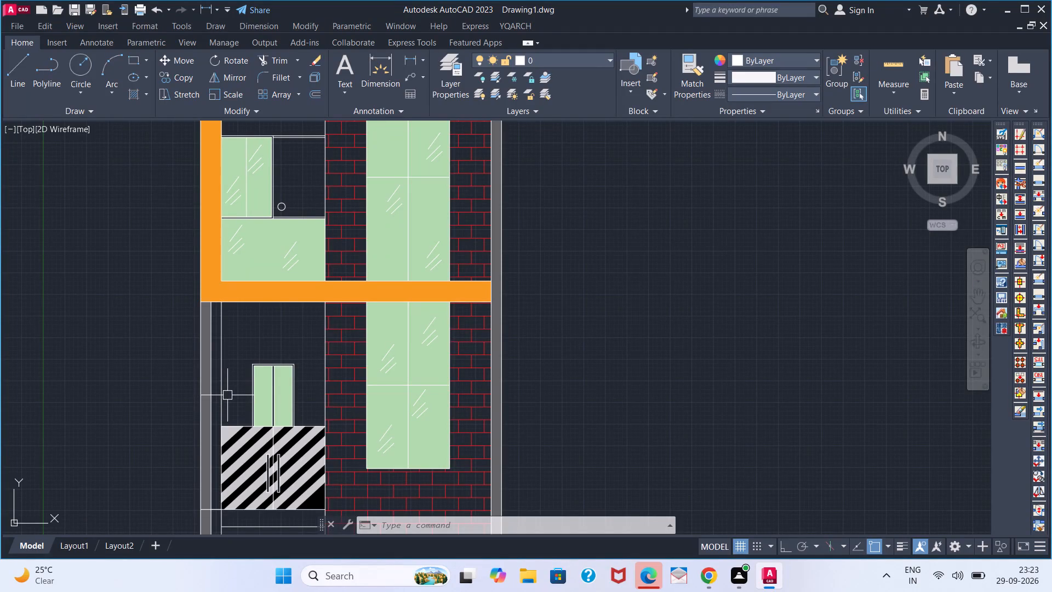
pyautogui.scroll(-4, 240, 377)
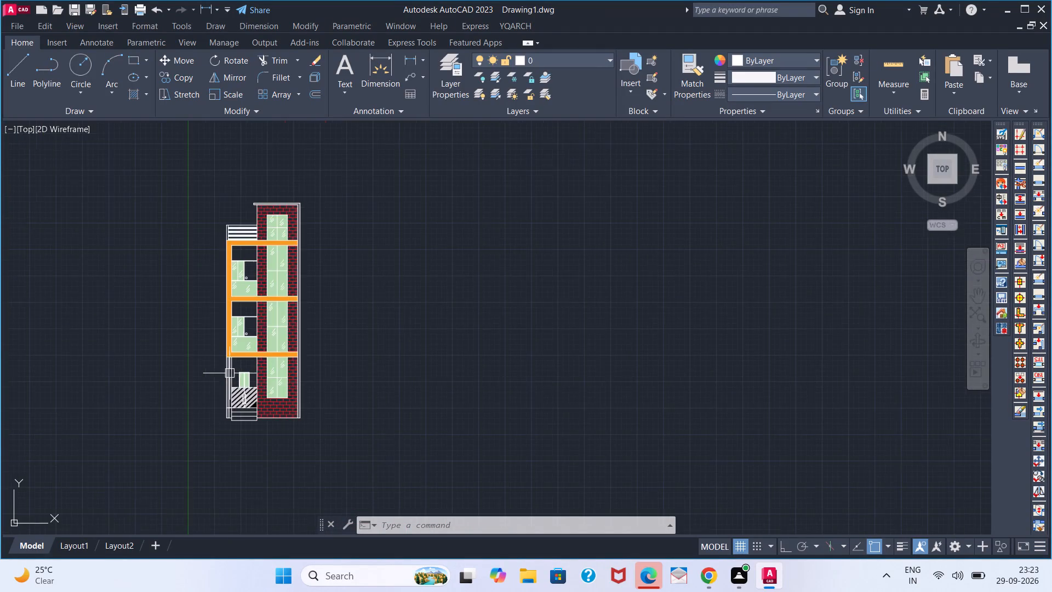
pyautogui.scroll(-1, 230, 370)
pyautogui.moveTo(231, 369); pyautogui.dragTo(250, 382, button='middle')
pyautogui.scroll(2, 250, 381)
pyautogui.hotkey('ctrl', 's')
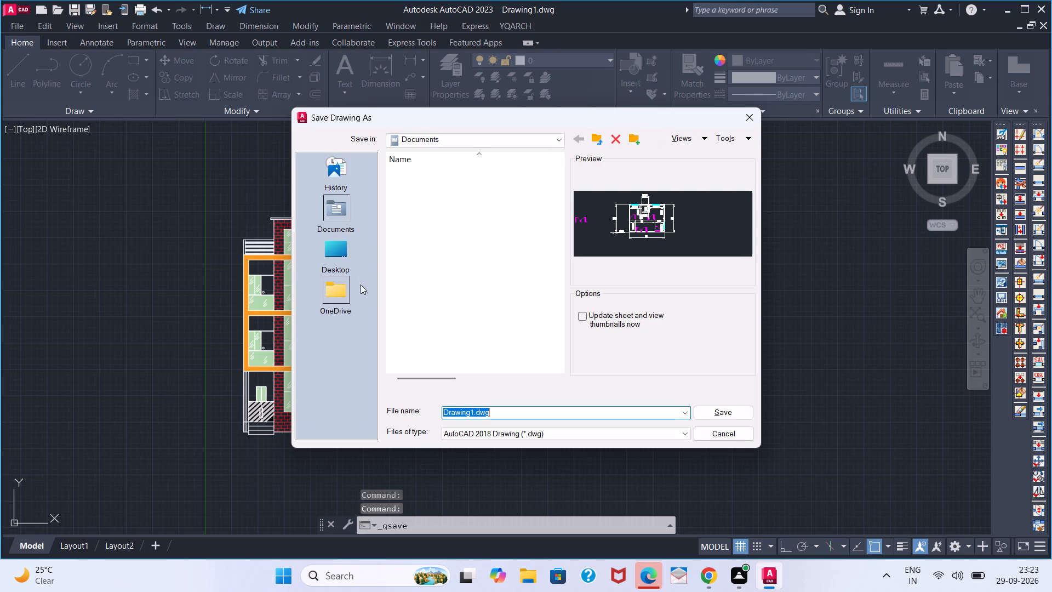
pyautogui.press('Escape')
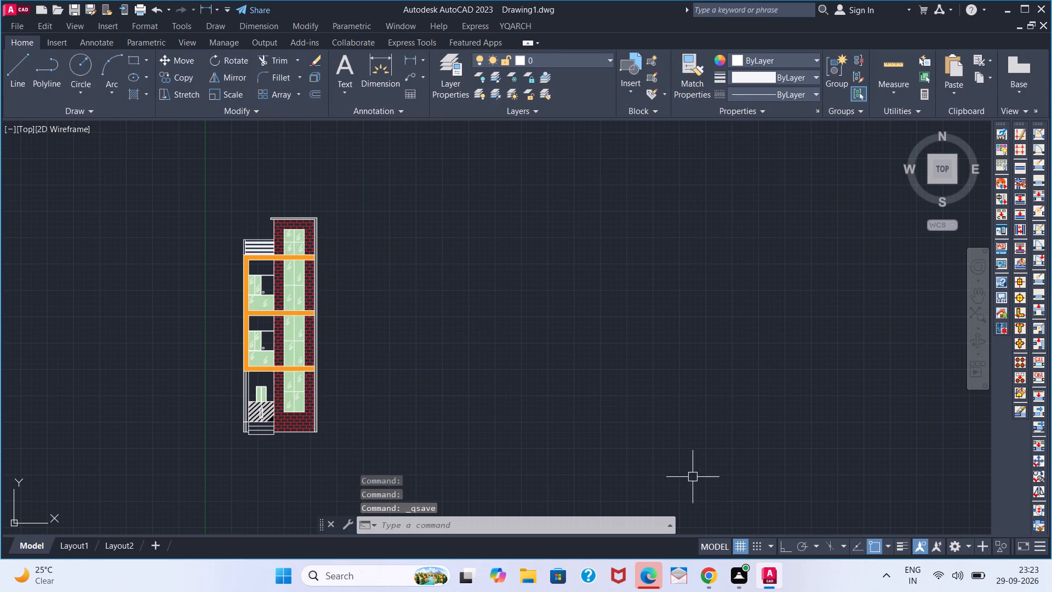
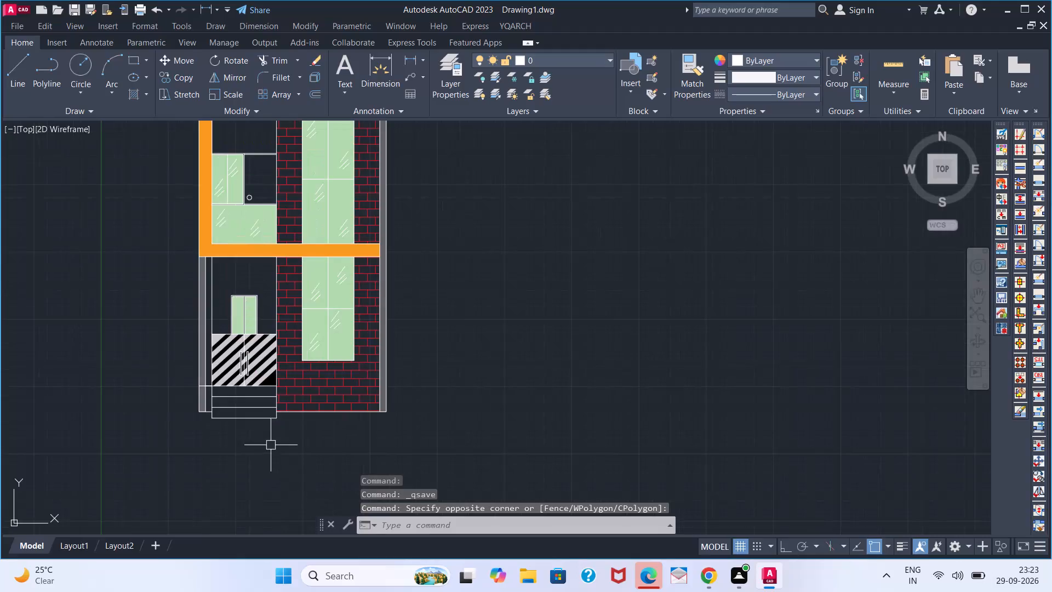
# Hatch the three entrance steps below the striped door with the AR-CONC pattern in colour 147,149,152.
pyautogui.moveTo(261, 435); pyautogui.dragTo(307, 453, button='middle')
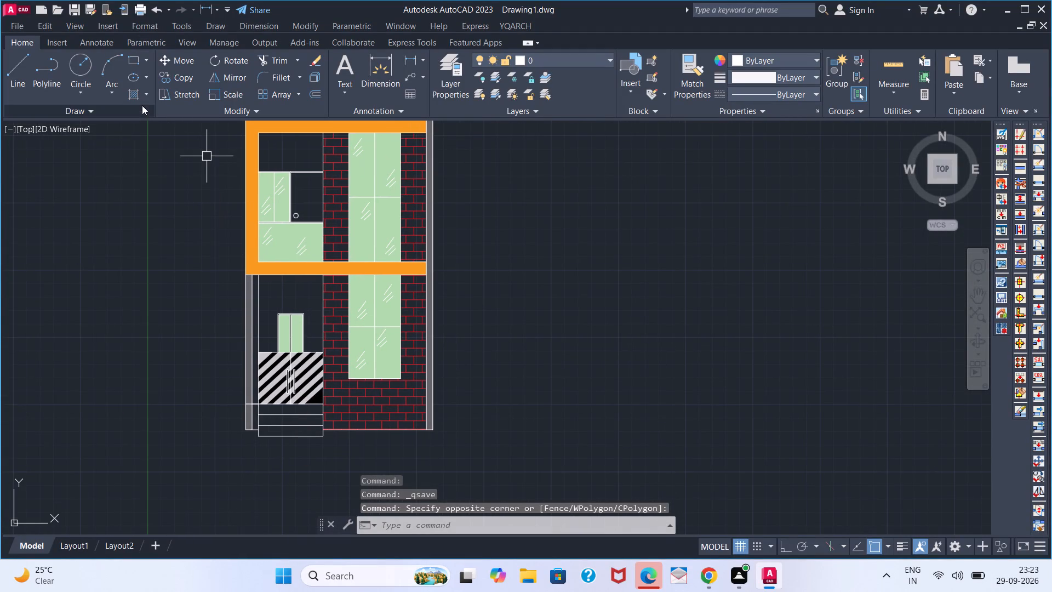
pyautogui.click(138, 98)
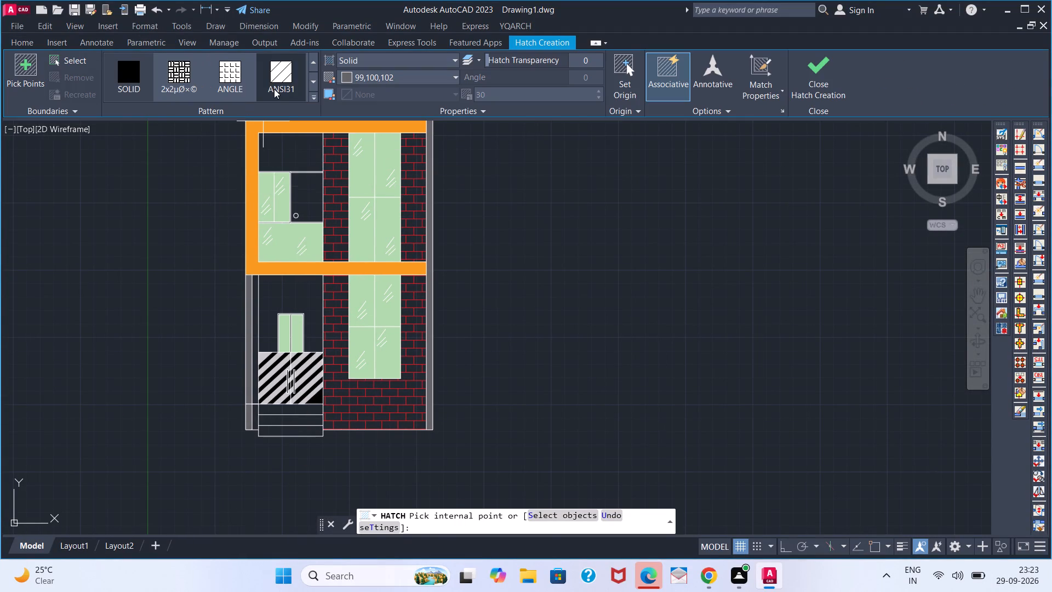
pyautogui.click(314, 95)
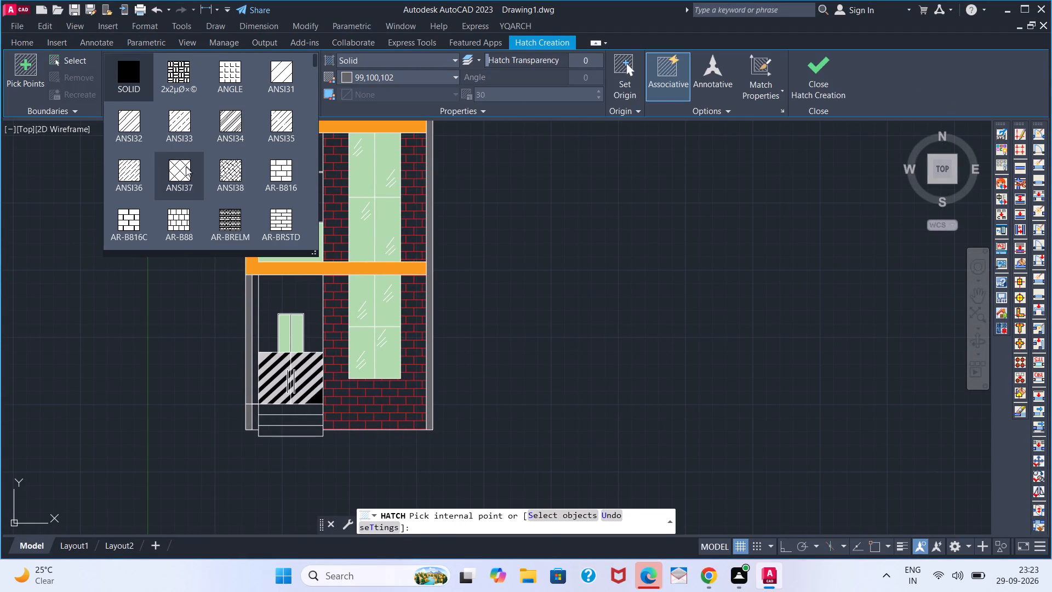
pyautogui.scroll(-3, 176, 171)
pyautogui.click(133, 132)
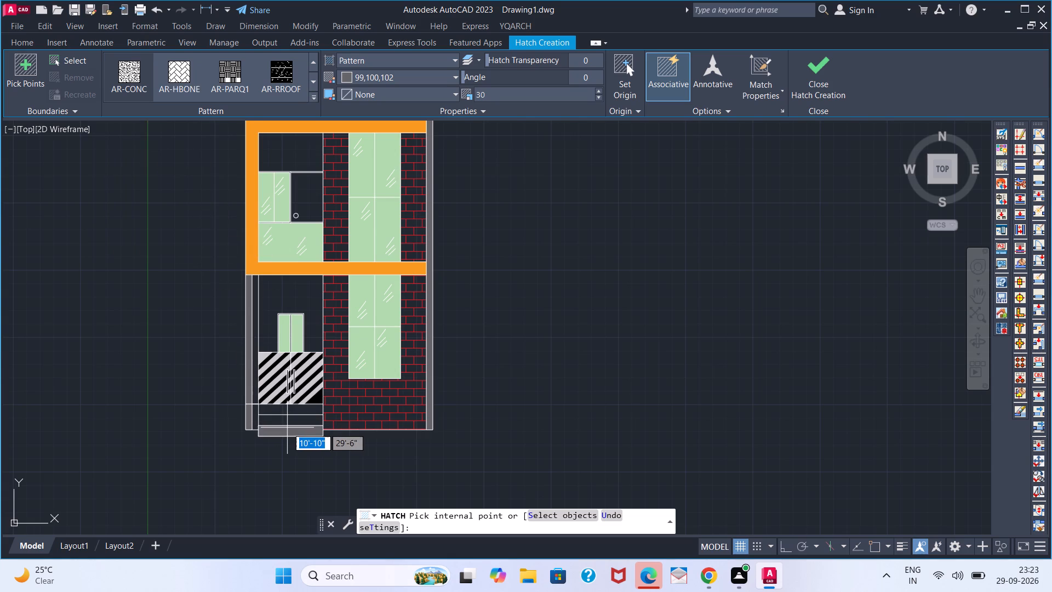
pyautogui.scroll(1, 287, 428)
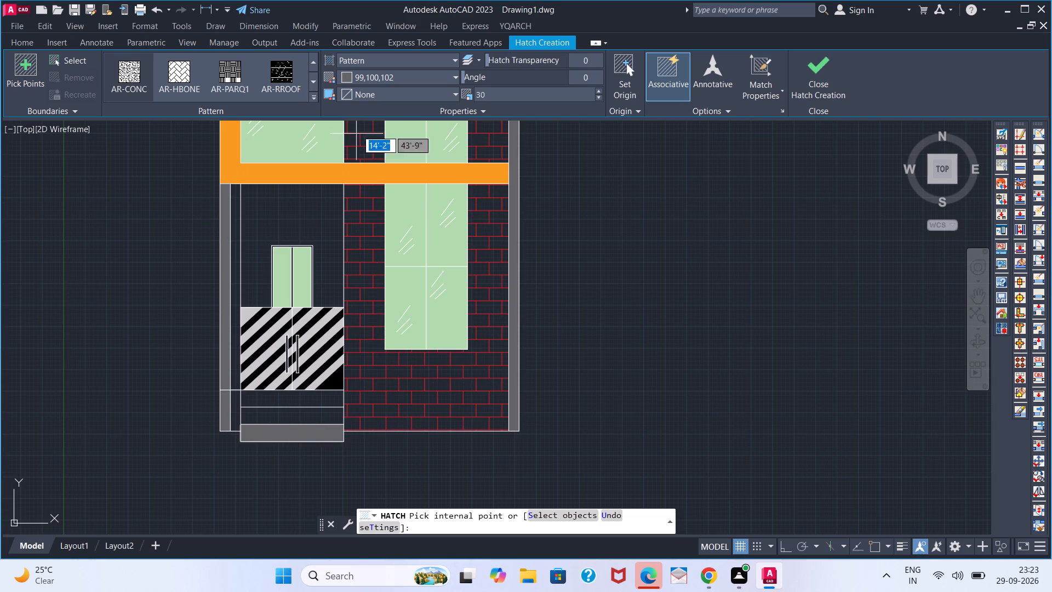
pyautogui.click(351, 78)
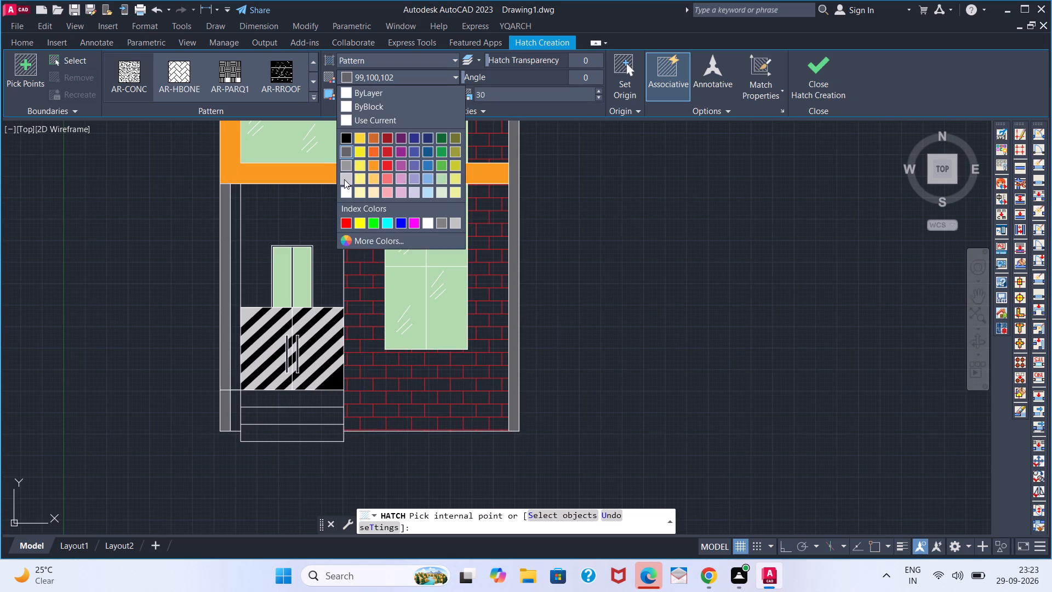
pyautogui.click(347, 164)
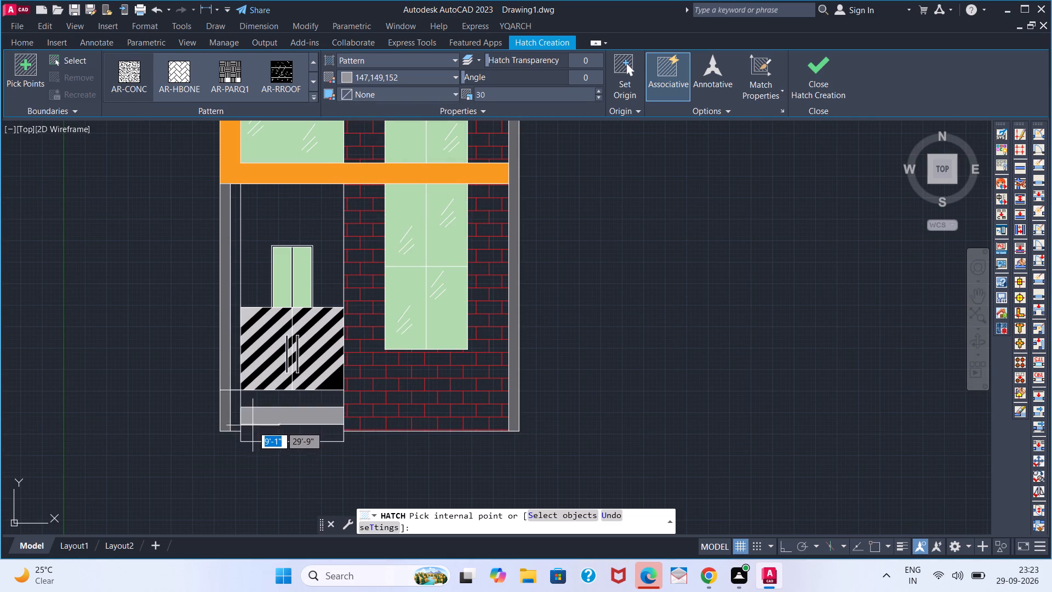
pyautogui.click(256, 431)
pyautogui.click(288, 398)
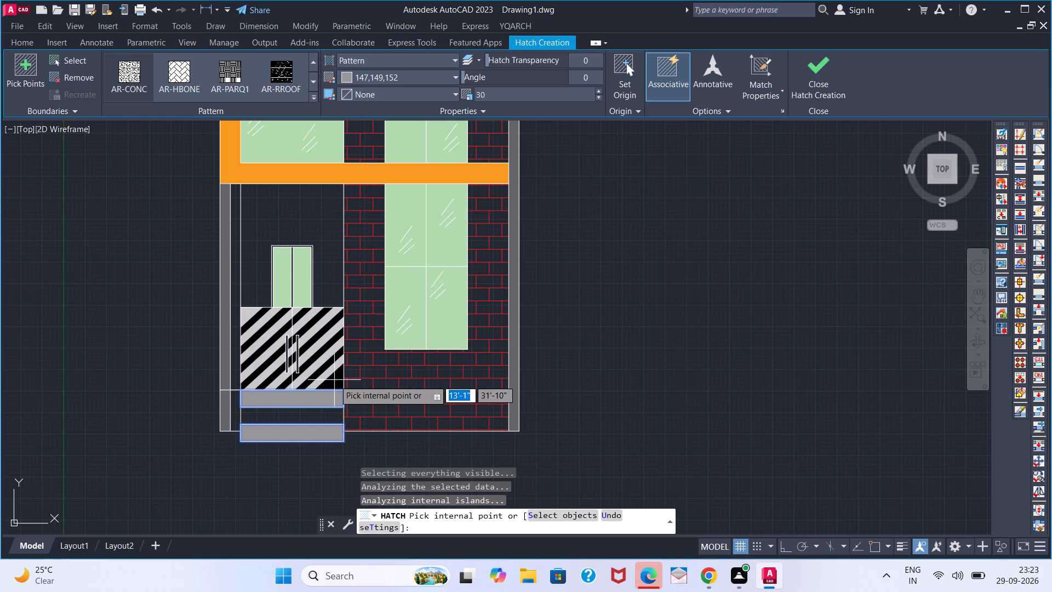
pyautogui.click(291, 418)
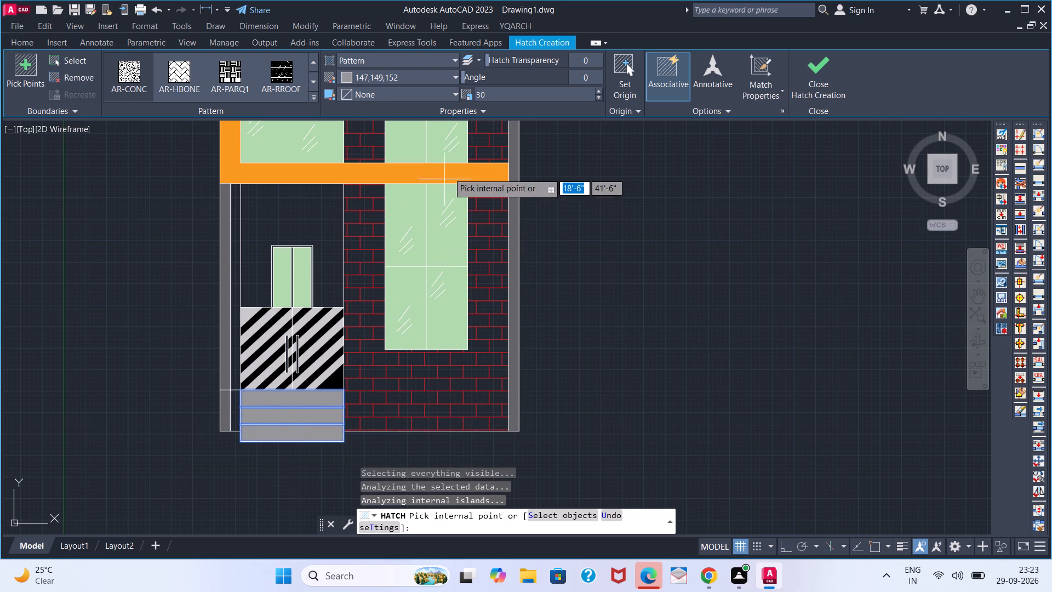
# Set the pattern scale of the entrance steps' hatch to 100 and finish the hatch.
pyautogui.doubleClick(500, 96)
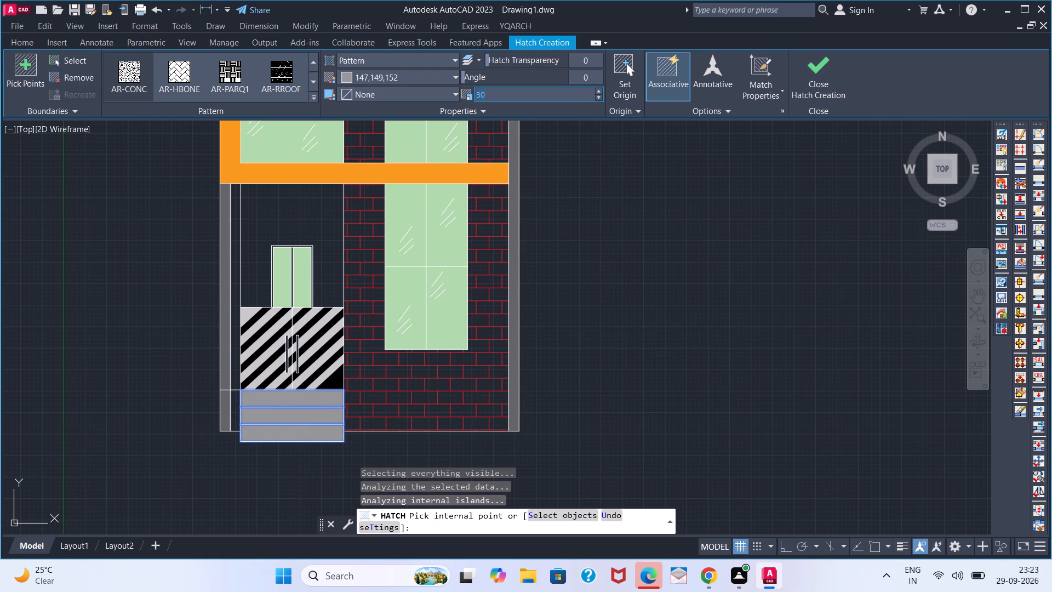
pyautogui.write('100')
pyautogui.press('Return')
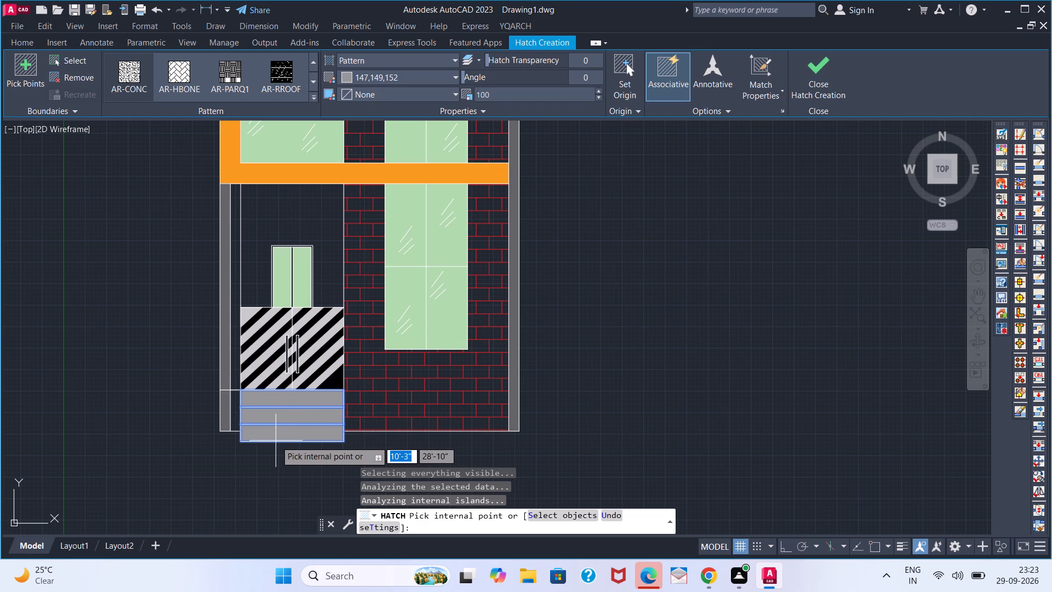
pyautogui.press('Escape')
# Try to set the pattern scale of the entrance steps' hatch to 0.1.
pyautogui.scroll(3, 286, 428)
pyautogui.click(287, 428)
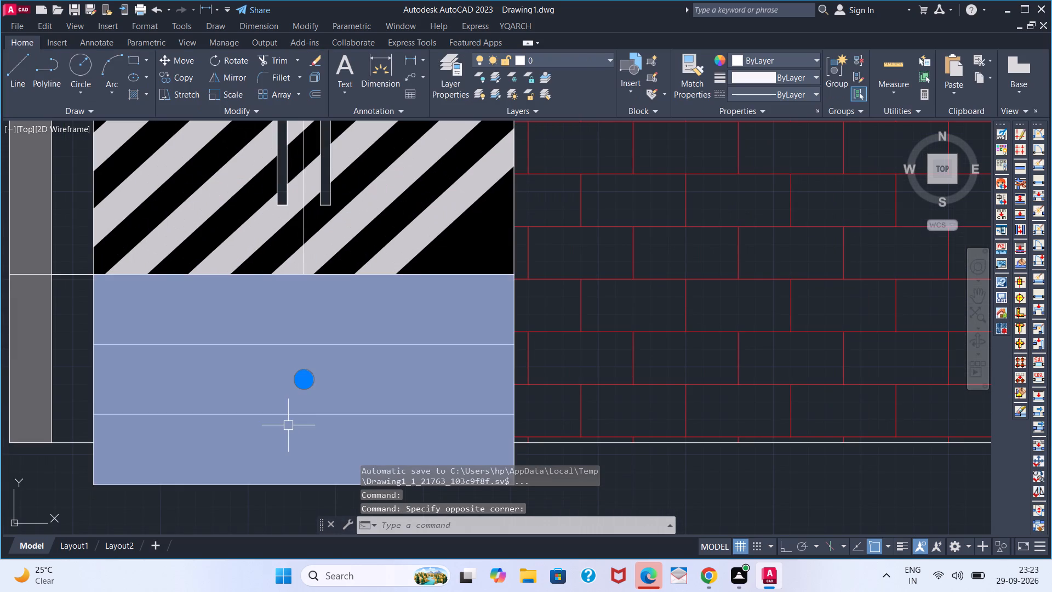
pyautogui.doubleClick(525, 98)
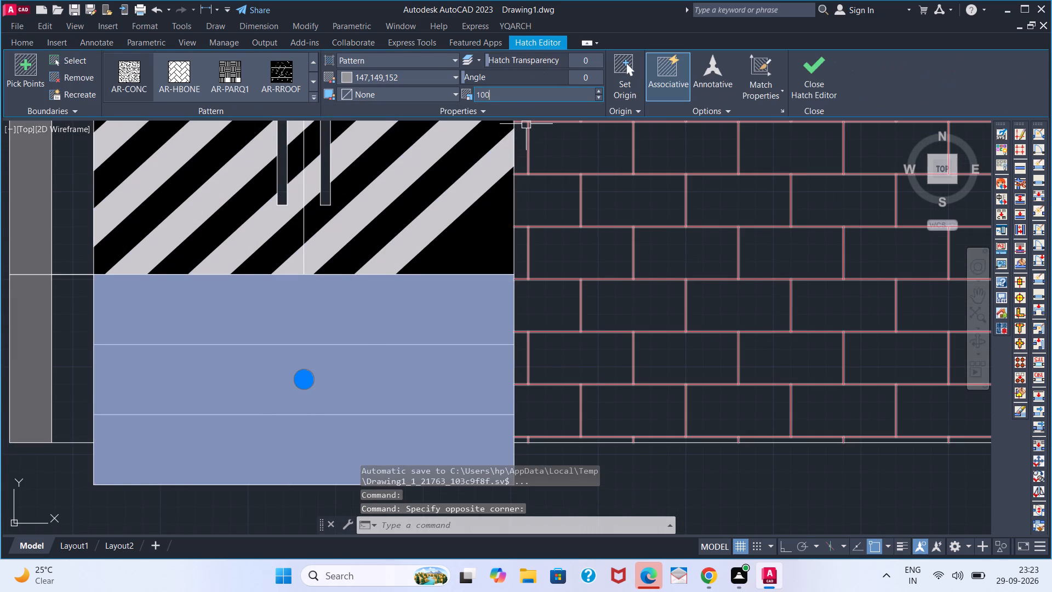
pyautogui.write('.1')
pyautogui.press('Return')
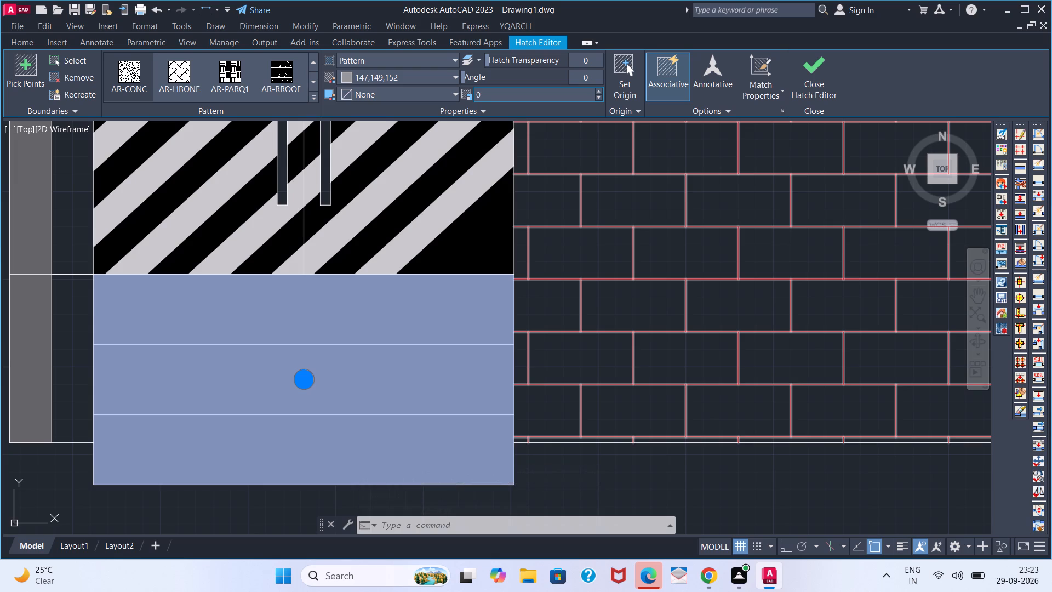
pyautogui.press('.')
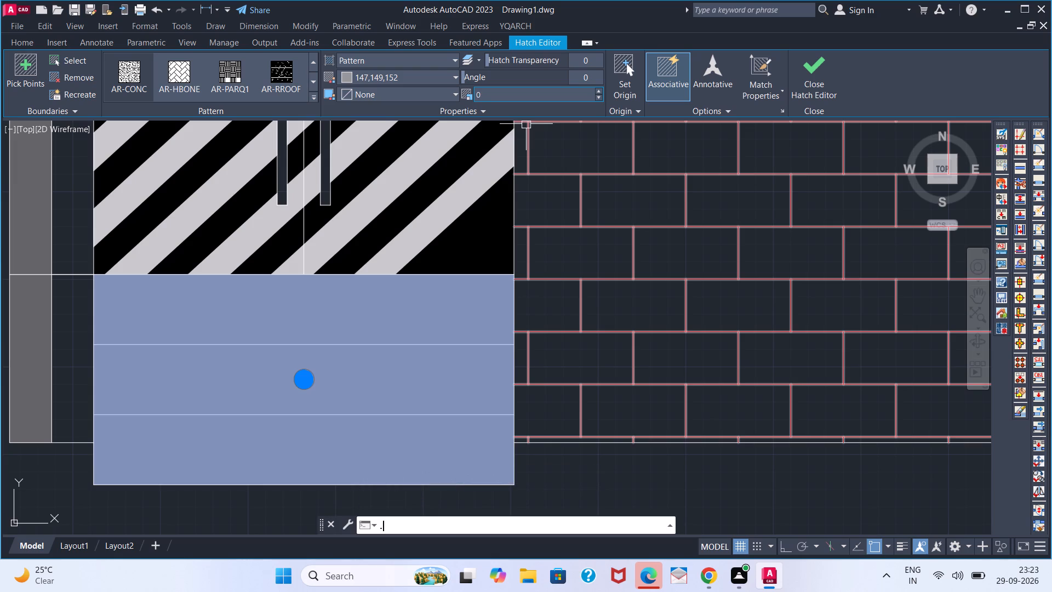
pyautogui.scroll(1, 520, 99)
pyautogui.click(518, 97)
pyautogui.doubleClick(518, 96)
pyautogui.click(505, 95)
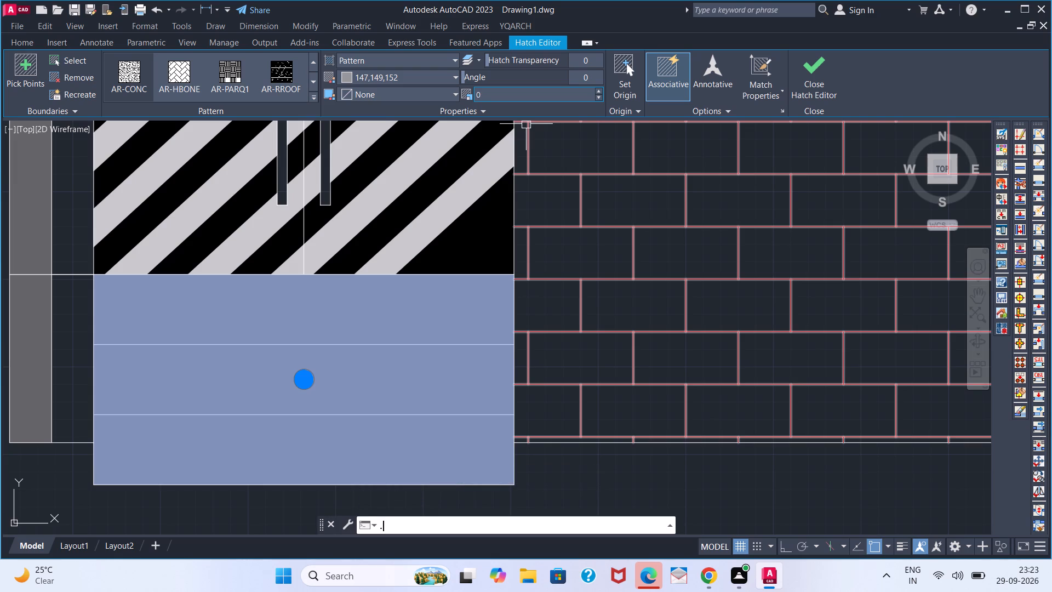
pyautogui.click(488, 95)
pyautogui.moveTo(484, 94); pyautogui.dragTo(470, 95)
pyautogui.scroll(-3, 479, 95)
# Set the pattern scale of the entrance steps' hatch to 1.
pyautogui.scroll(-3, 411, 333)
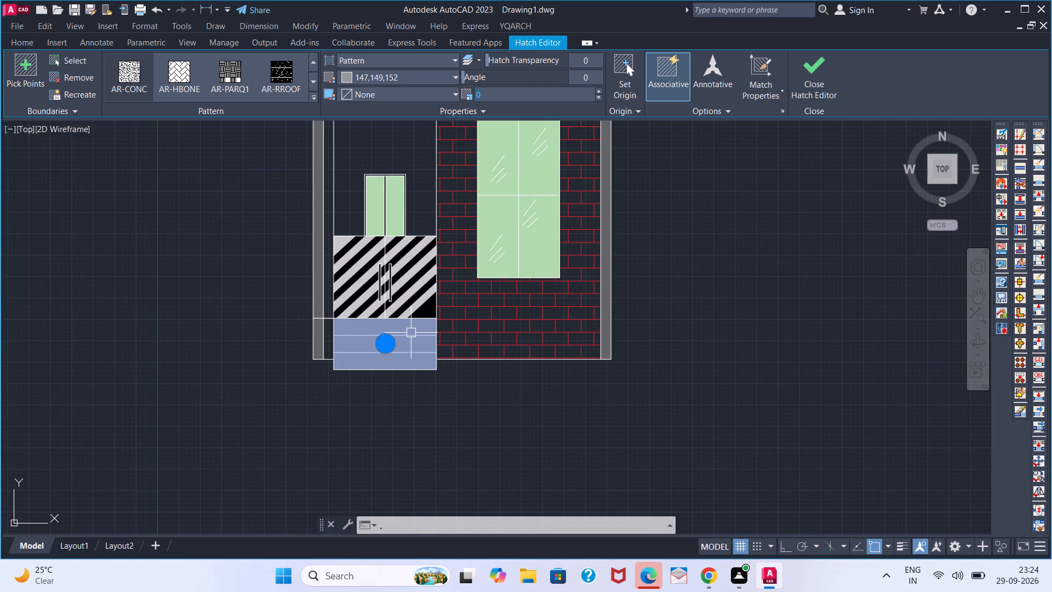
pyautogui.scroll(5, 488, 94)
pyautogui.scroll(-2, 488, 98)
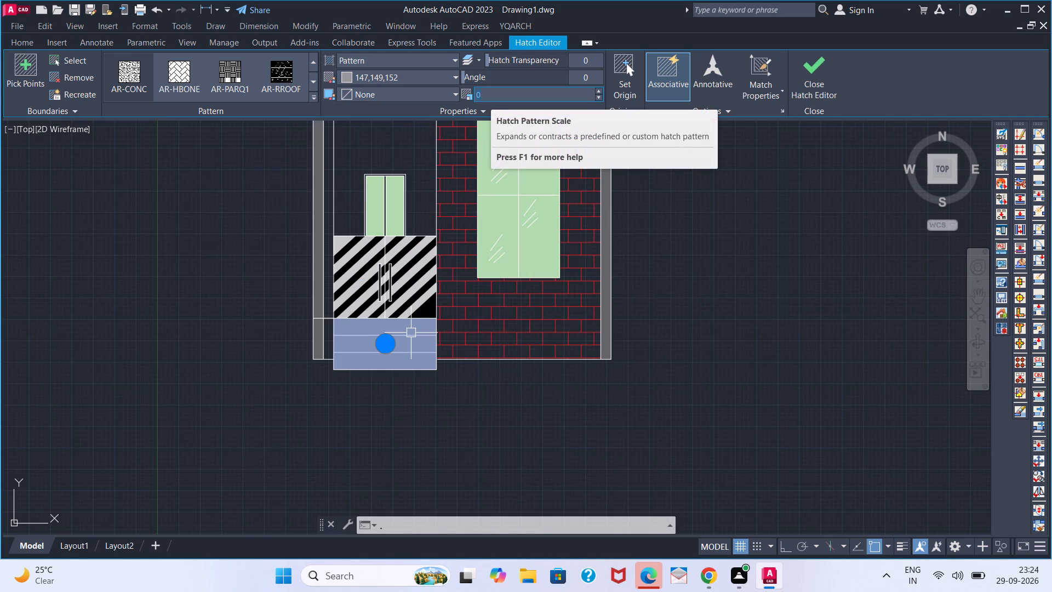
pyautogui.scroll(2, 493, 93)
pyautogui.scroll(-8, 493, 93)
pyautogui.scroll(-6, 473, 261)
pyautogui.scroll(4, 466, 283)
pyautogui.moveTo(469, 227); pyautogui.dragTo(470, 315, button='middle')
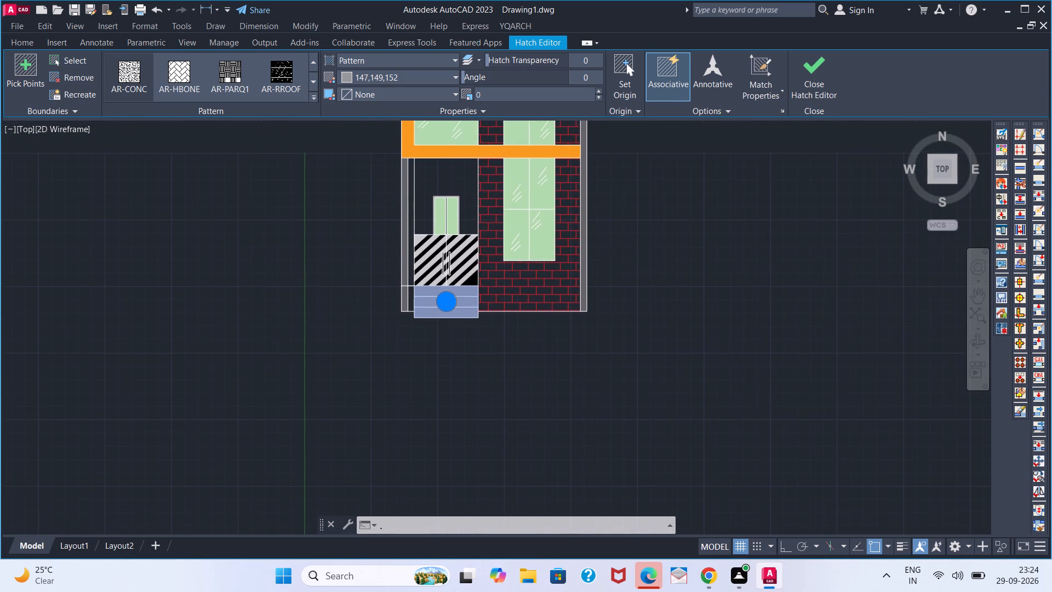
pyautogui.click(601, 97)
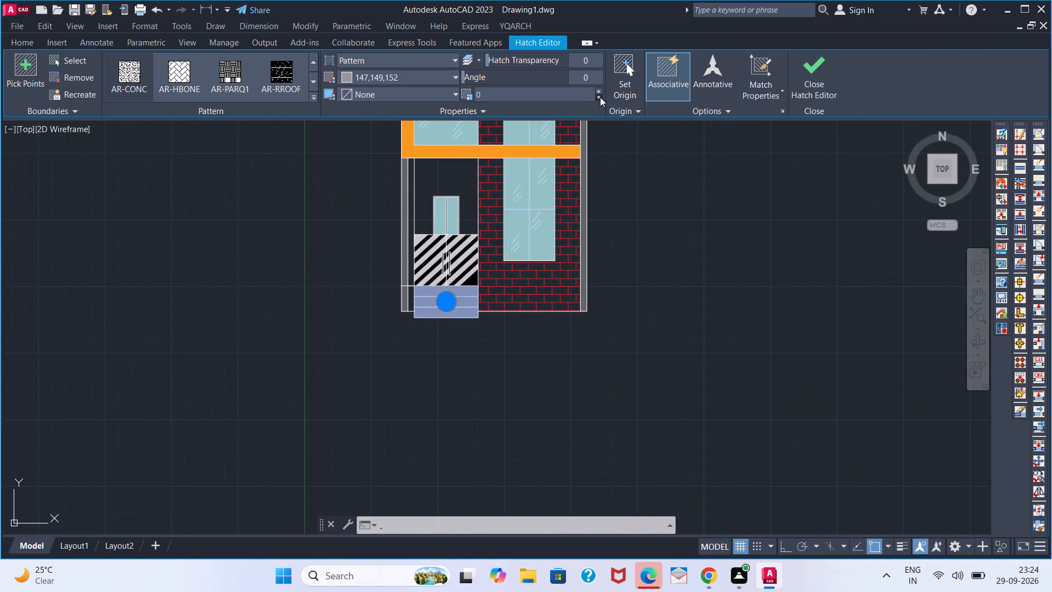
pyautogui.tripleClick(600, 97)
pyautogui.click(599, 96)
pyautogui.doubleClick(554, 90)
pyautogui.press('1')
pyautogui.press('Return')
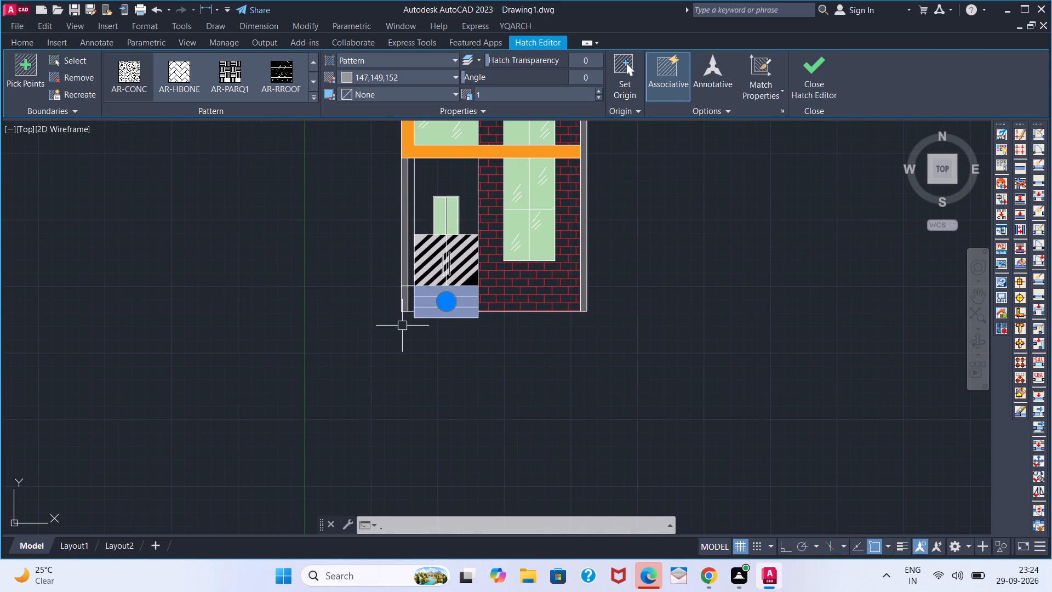
# Delete the concrete hatch from the three entrance steps, keeping their outlines.
pyautogui.scroll(3, 432, 313)
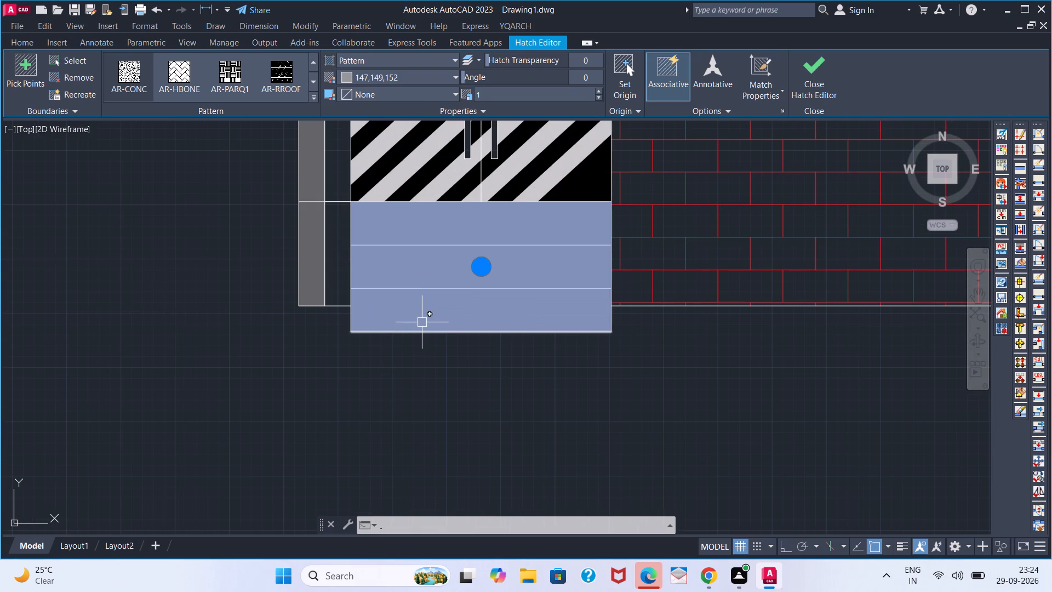
pyautogui.scroll(-4, 422, 320)
pyautogui.press('Delete')
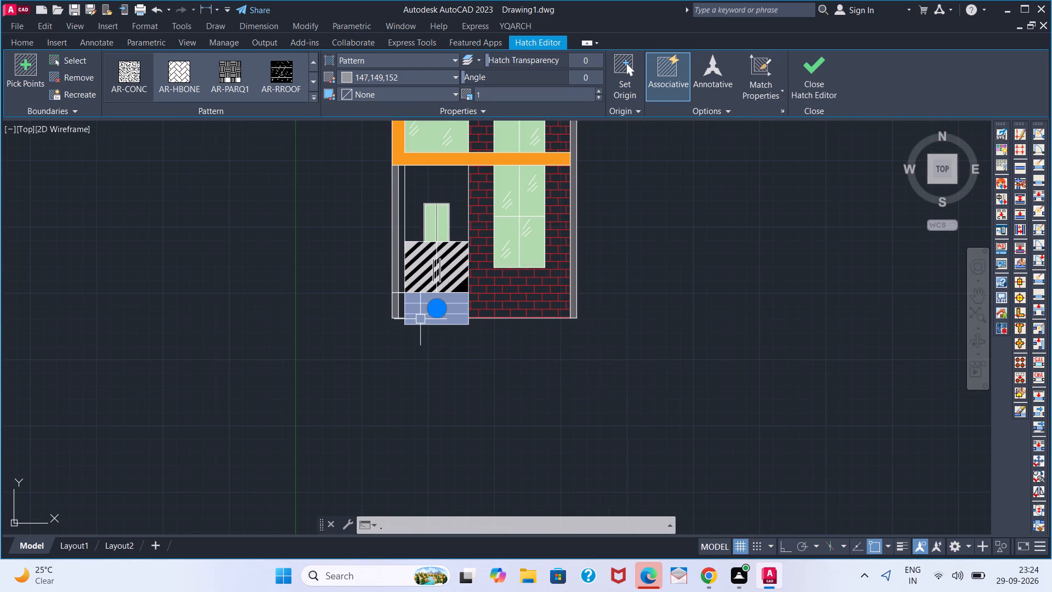
pyautogui.click(392, 343)
pyautogui.press('Escape')
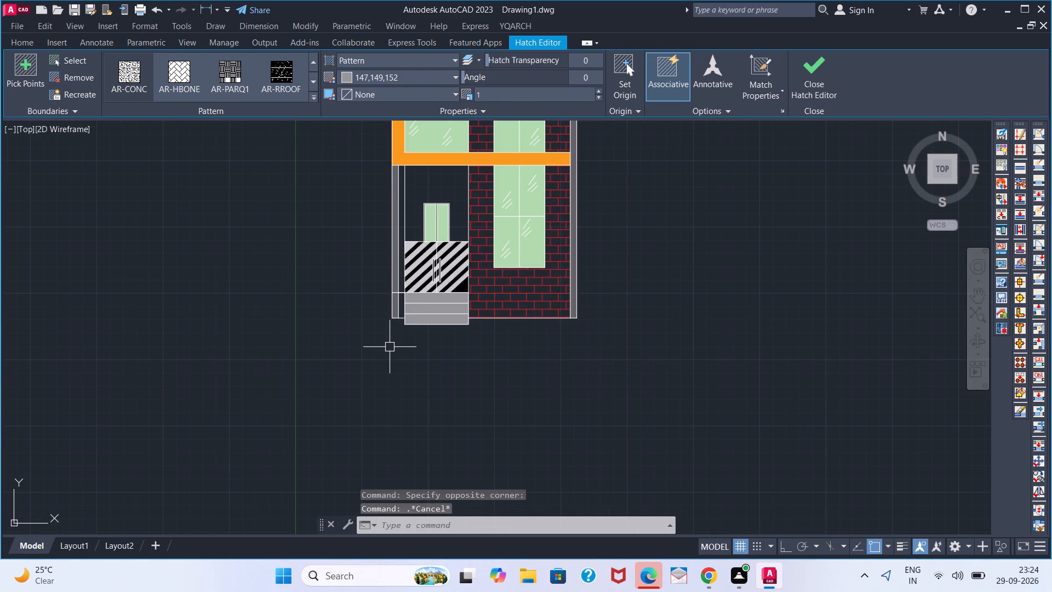
pyautogui.click(424, 322)
pyautogui.scroll(3, 424, 321)
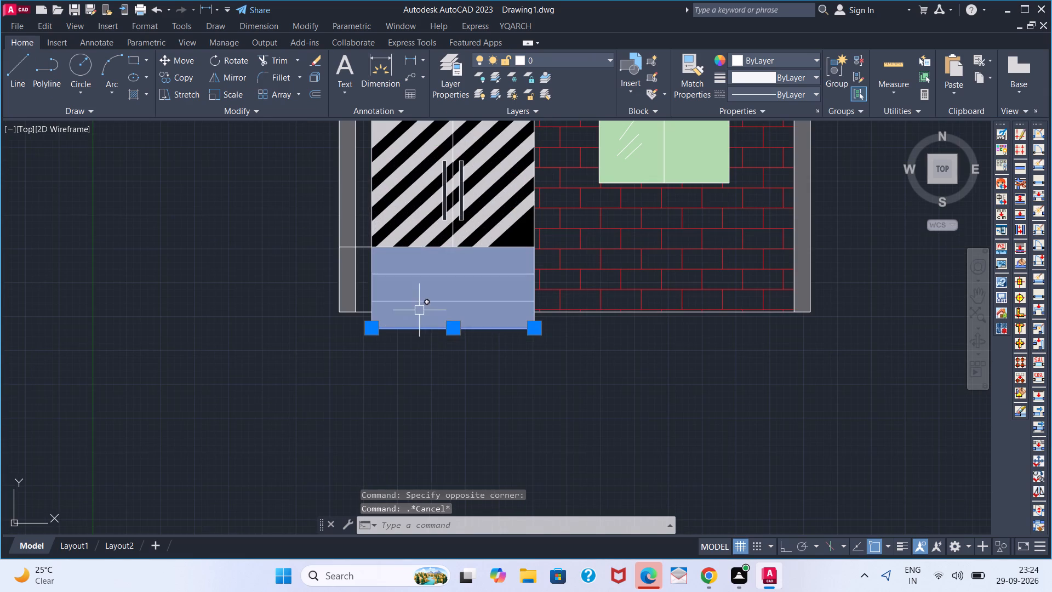
pyautogui.click(419, 310)
pyautogui.click(283, 388)
pyautogui.press('Escape')
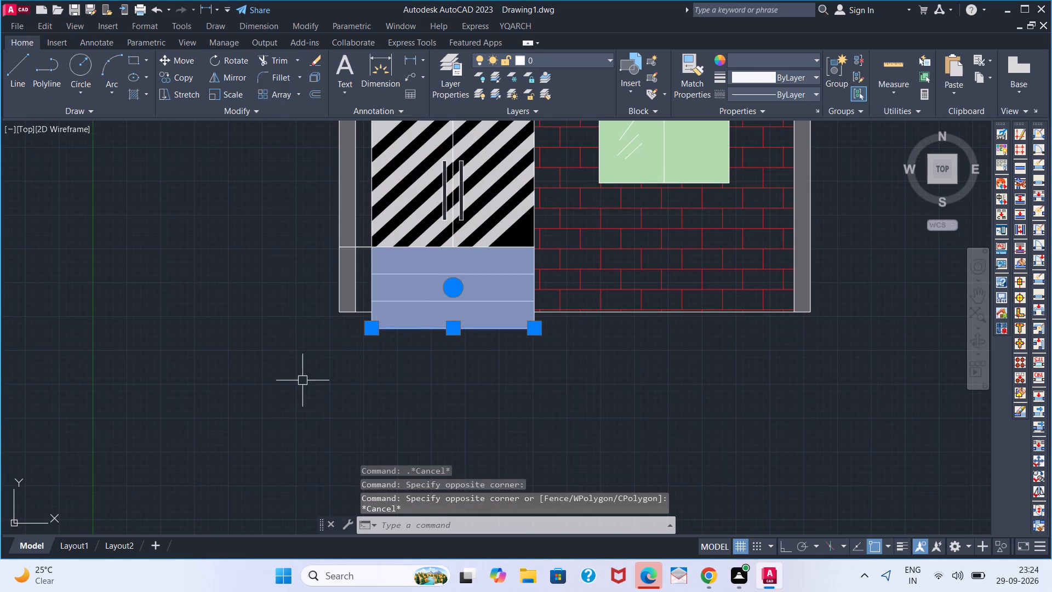
pyautogui.press('Escape')
pyautogui.click(432, 311)
pyautogui.press('Delete')
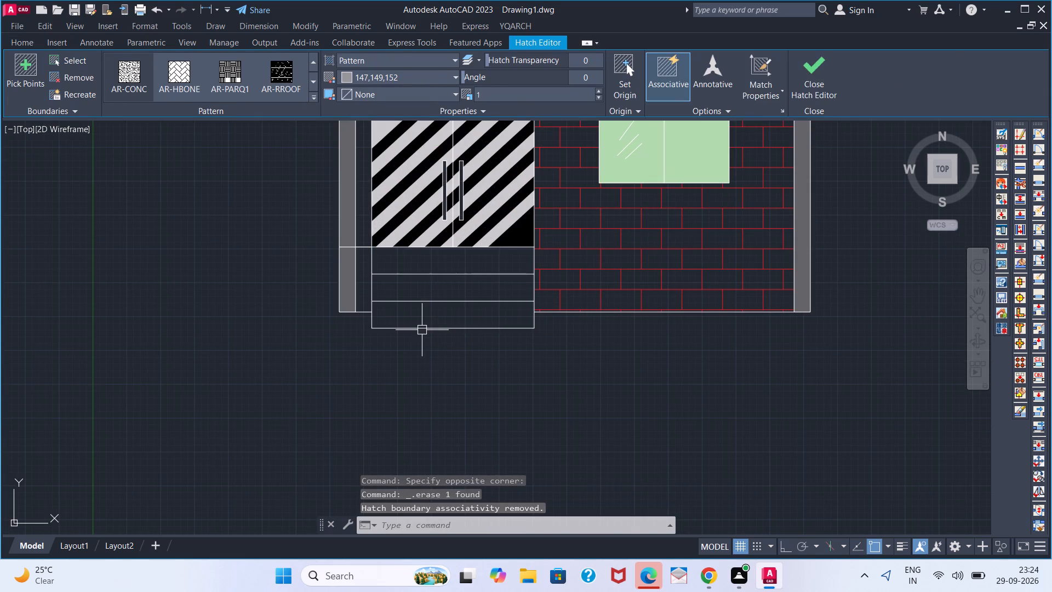
# Hatch the three entrance steps with the AR-CONC pattern in grey 147,149,152 at a scale of 1.
pyautogui.click(132, 92)
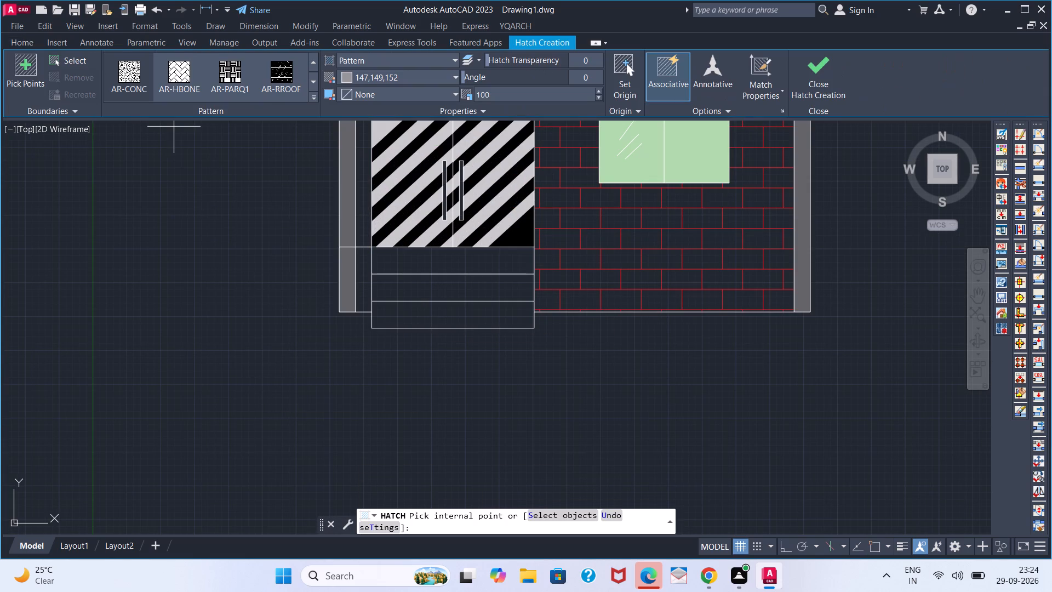
pyautogui.click(136, 65)
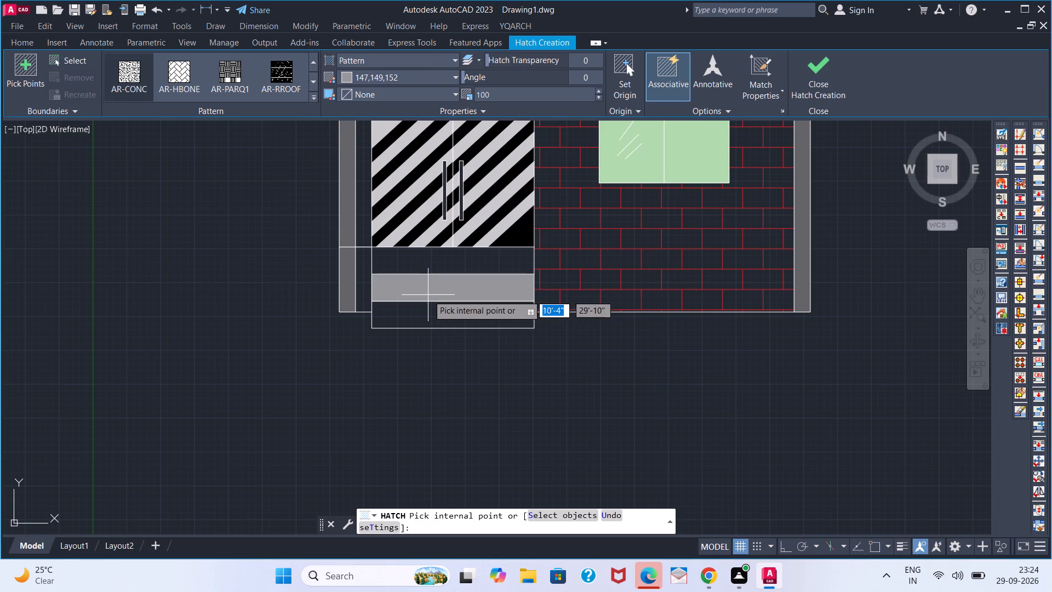
pyautogui.click(433, 289)
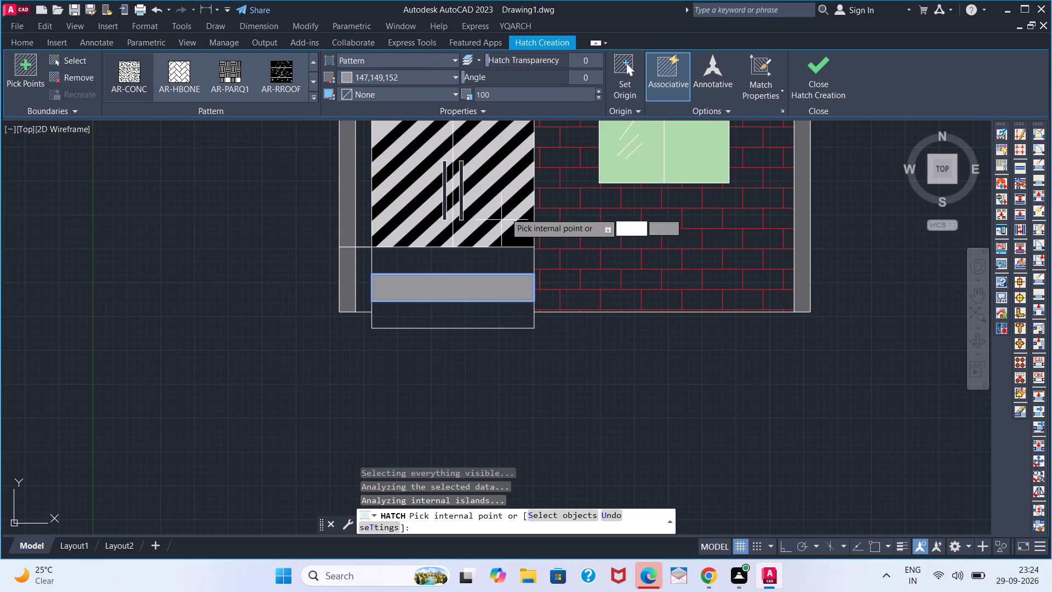
pyautogui.doubleClick(532, 93)
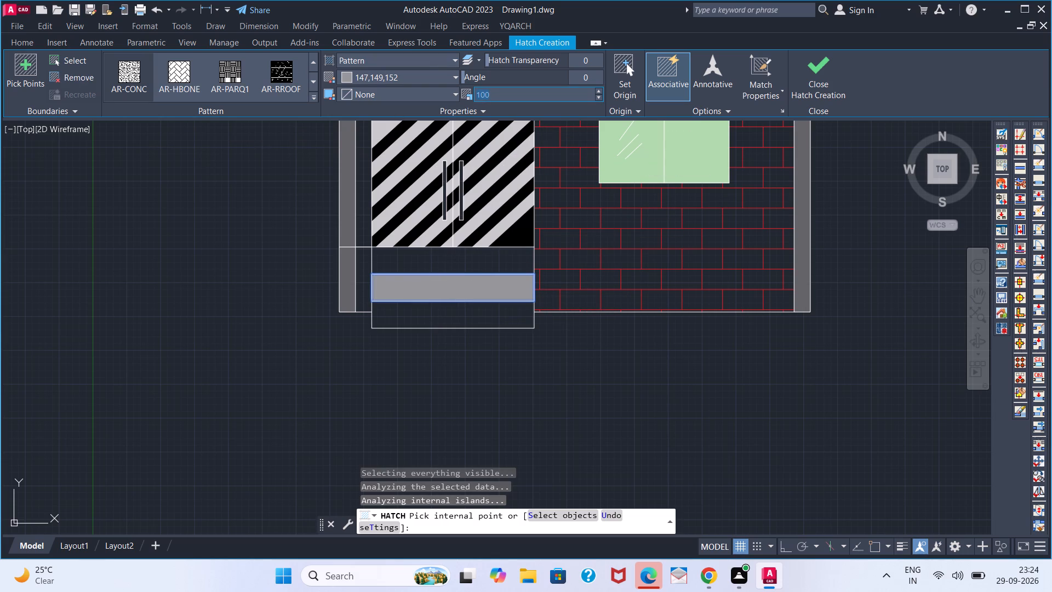
pyautogui.press('1')
pyautogui.press('Return')
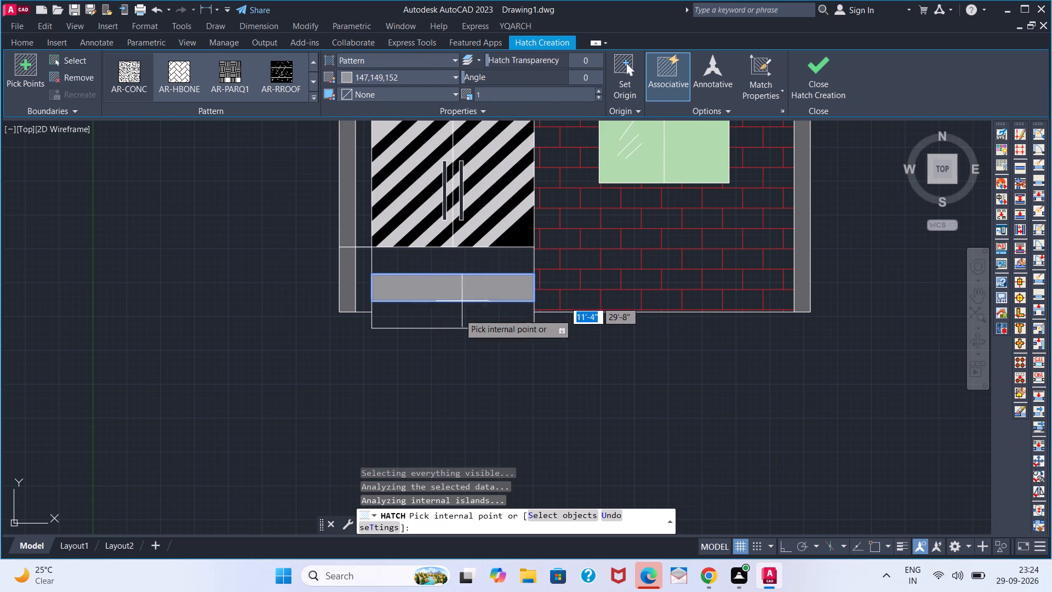
pyautogui.click(458, 317)
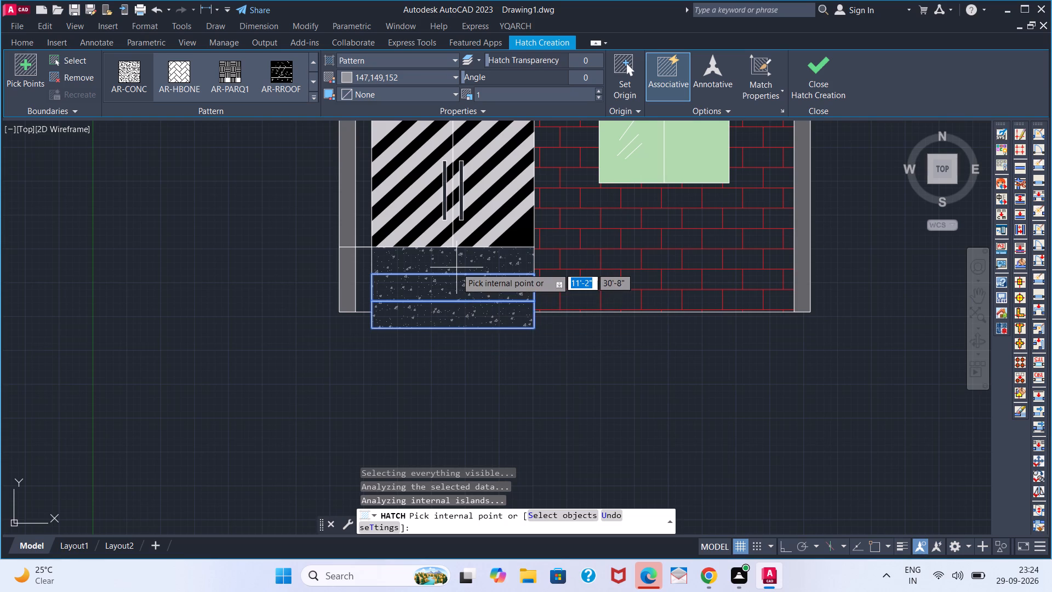
pyautogui.click(456, 267)
pyautogui.press('space')
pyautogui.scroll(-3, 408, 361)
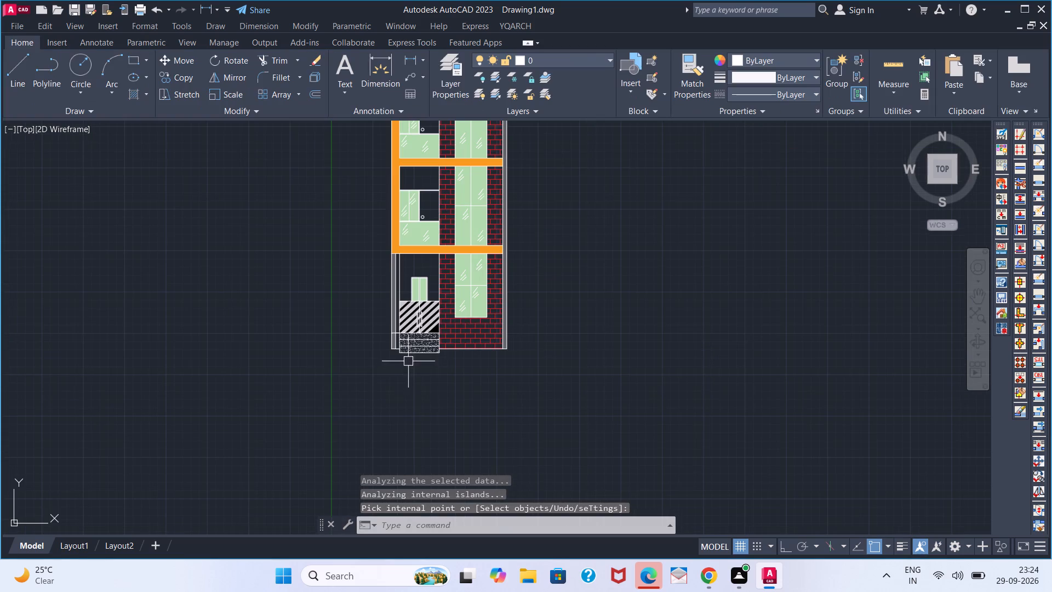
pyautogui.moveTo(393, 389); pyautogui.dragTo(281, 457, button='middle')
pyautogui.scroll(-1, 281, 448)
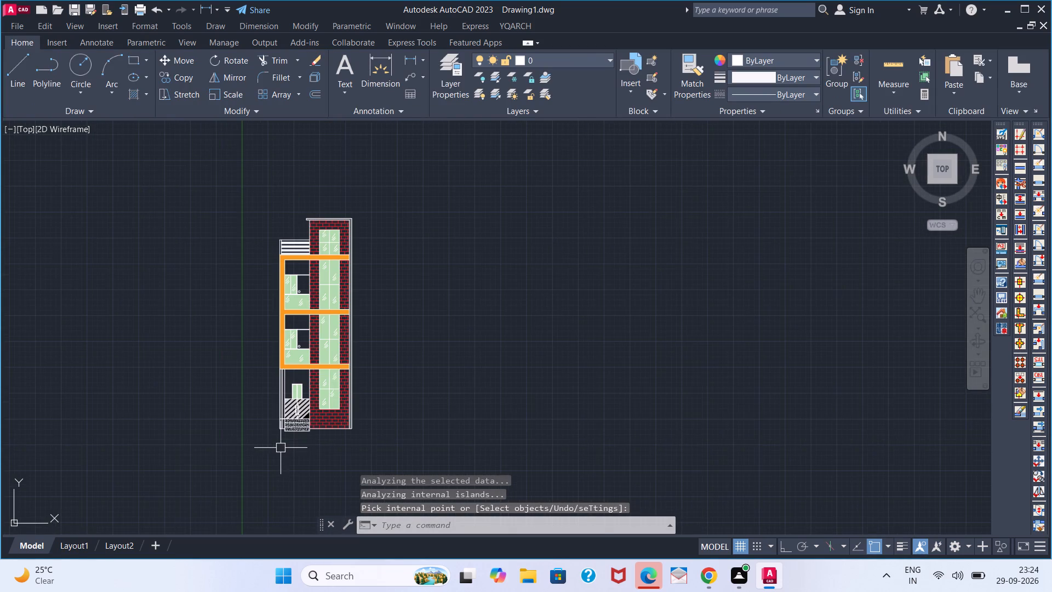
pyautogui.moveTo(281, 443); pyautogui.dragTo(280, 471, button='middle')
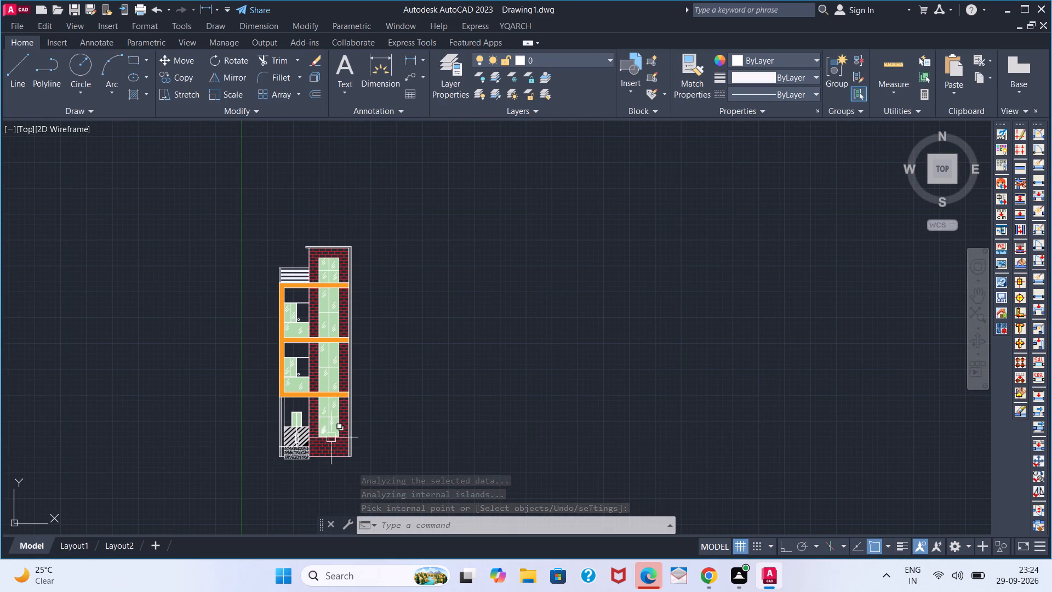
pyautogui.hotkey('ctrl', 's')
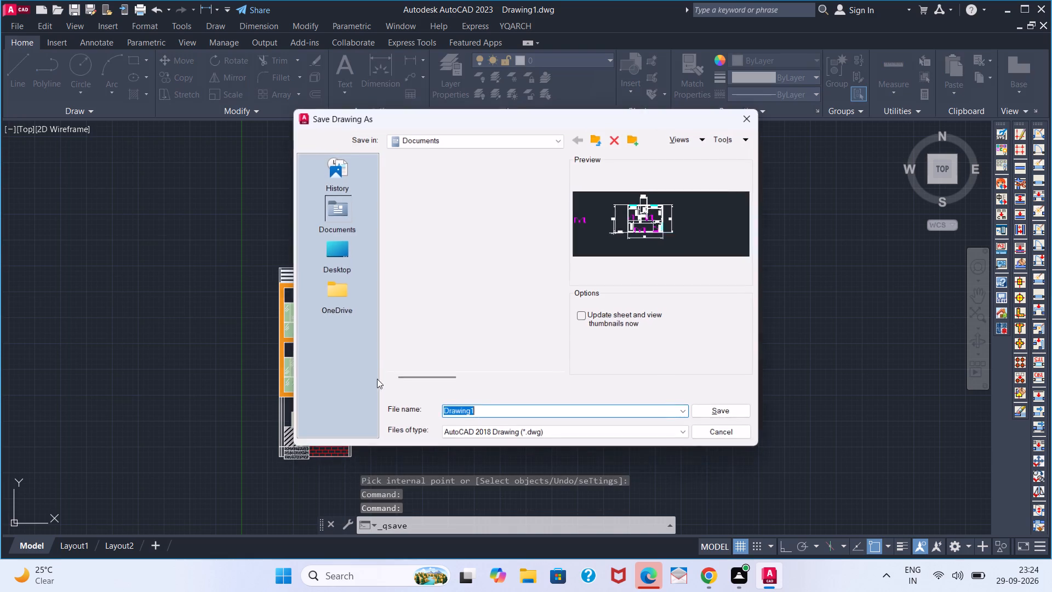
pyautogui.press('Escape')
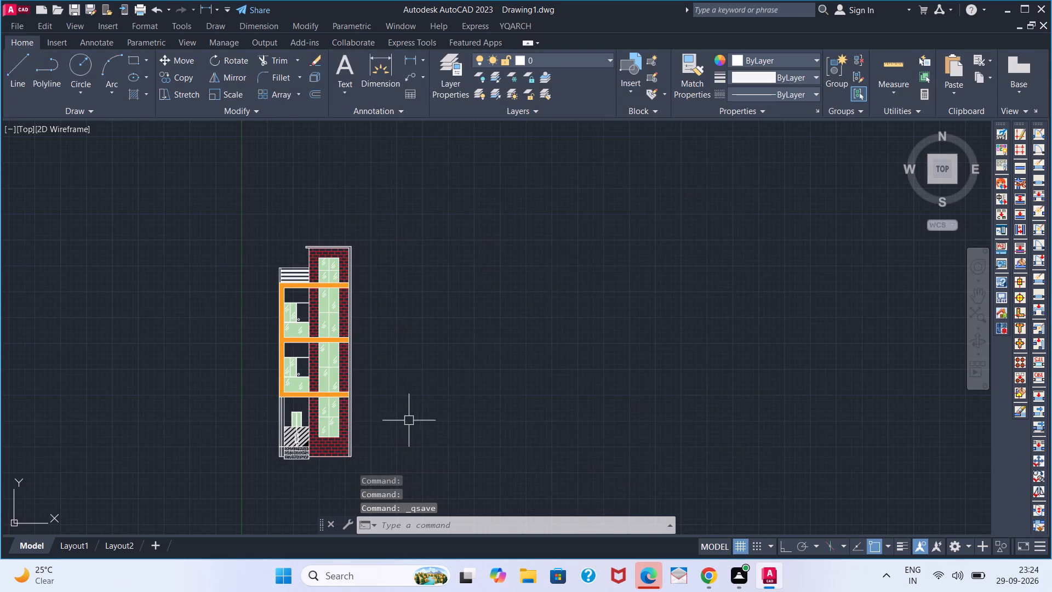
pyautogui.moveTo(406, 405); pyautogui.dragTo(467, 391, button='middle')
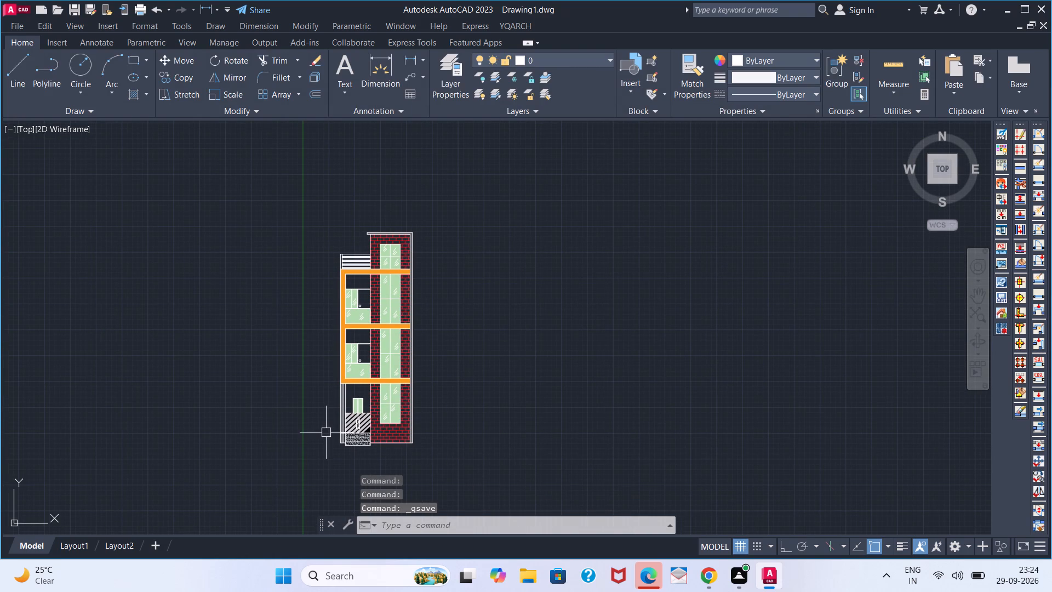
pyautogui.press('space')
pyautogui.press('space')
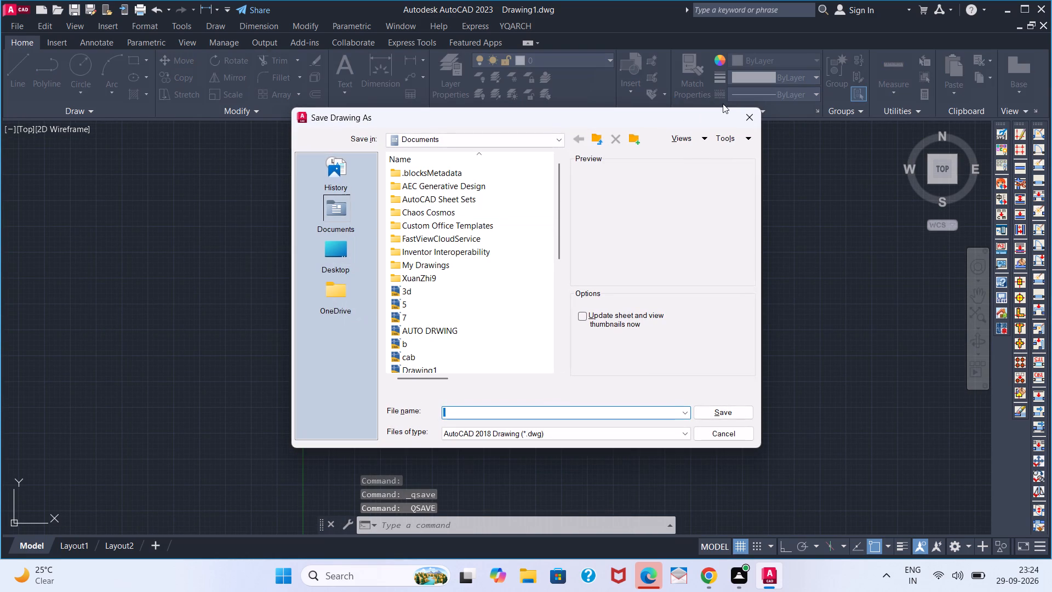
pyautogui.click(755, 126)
# Draw ground lines outward from both bottom corners of the elevation, with the horizontal one beyond the right wall about 5'-5" long.
pyautogui.press('l')
pyautogui.press('Return')
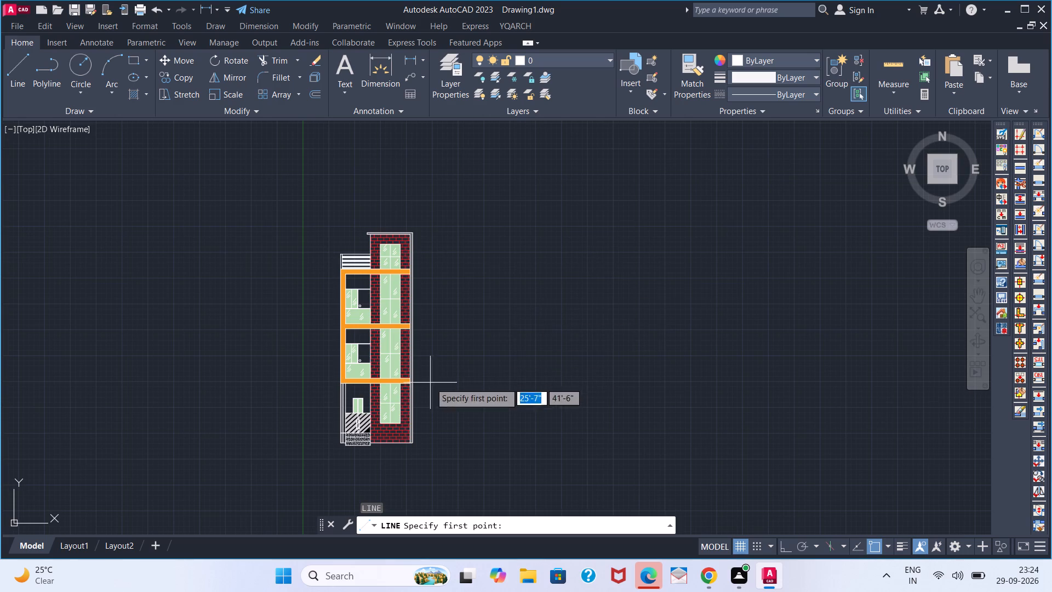
pyautogui.scroll(3, 352, 430)
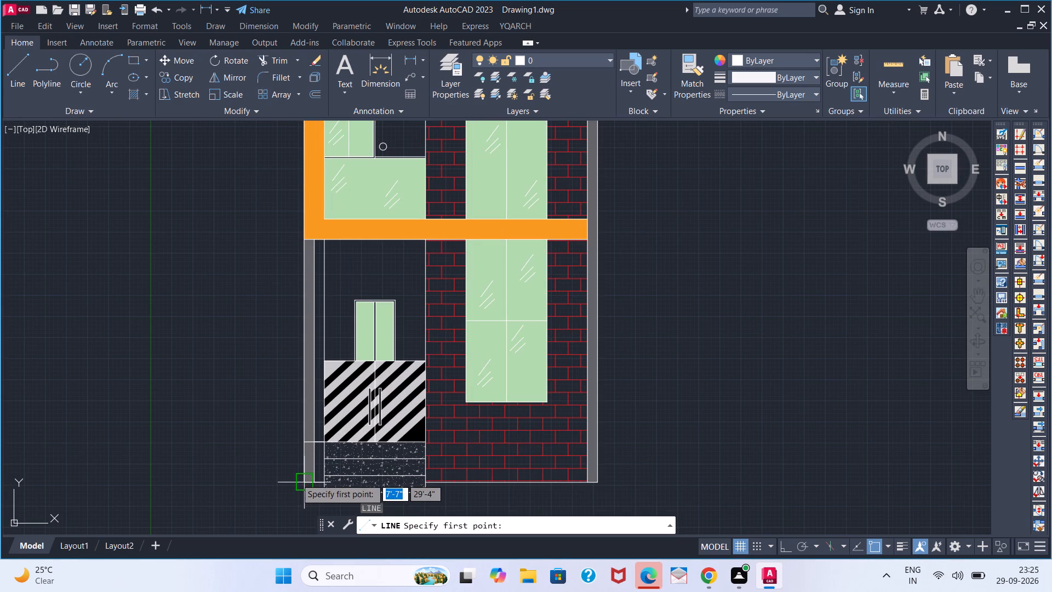
pyautogui.click(298, 479)
pyautogui.click(240, 474)
pyautogui.press('space')
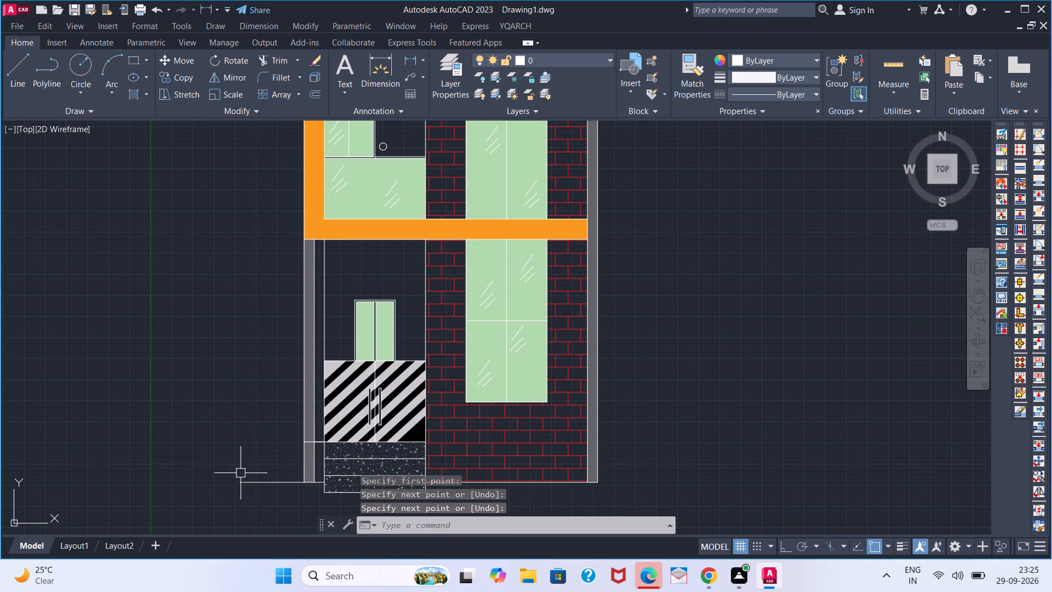
pyautogui.press('space')
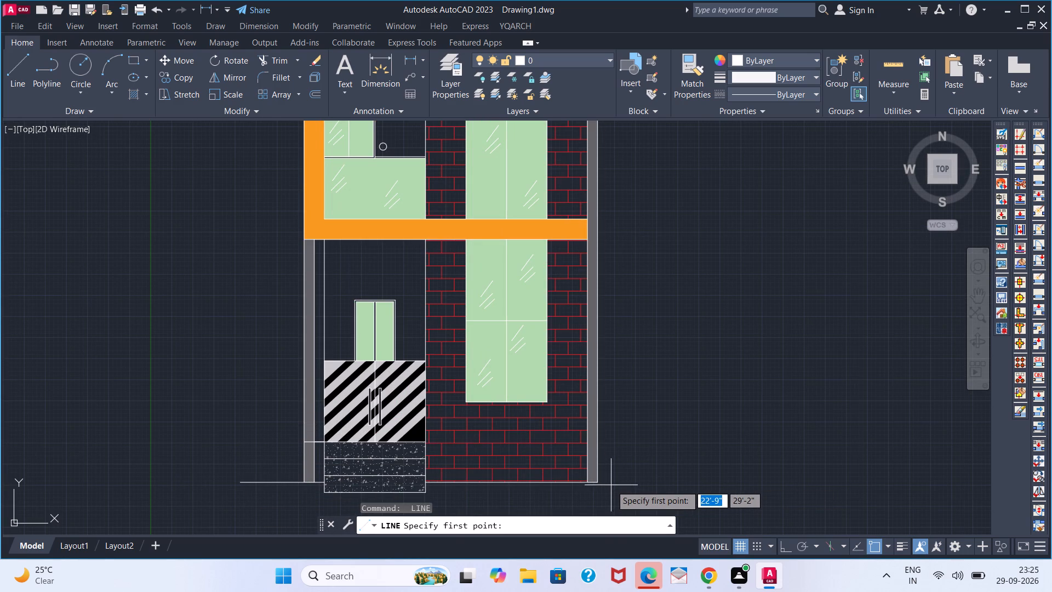
pyautogui.click(600, 483)
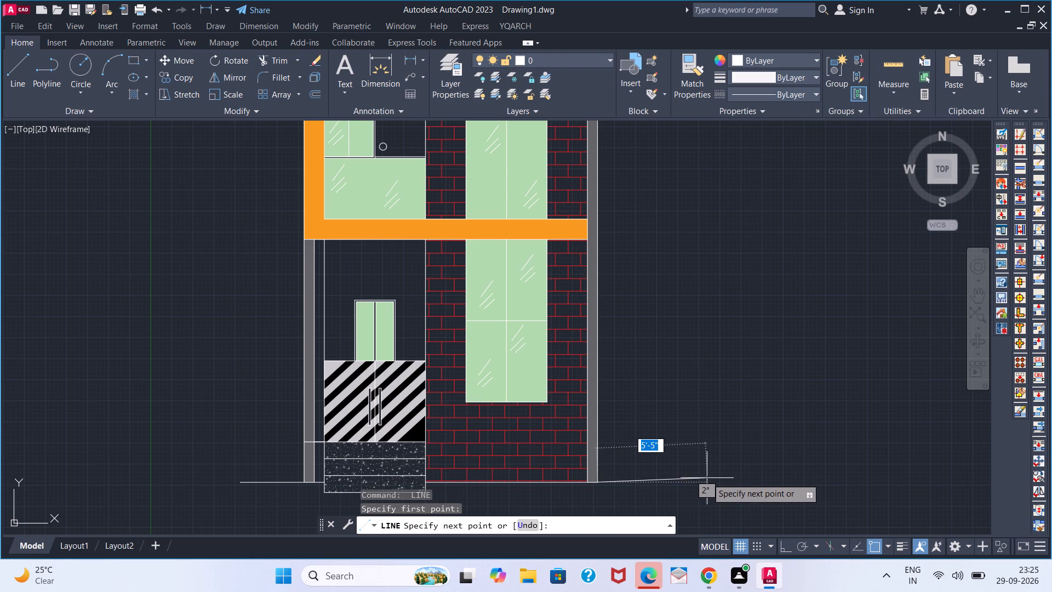
pyautogui.hotkey('ctrl', 'F8')
pyautogui.click(707, 478)
pyautogui.press('space')
# Open the blocks of the Landscaping.dwg sample drawing in DesignCenter.
pyautogui.scroll(-3, 319, 460)
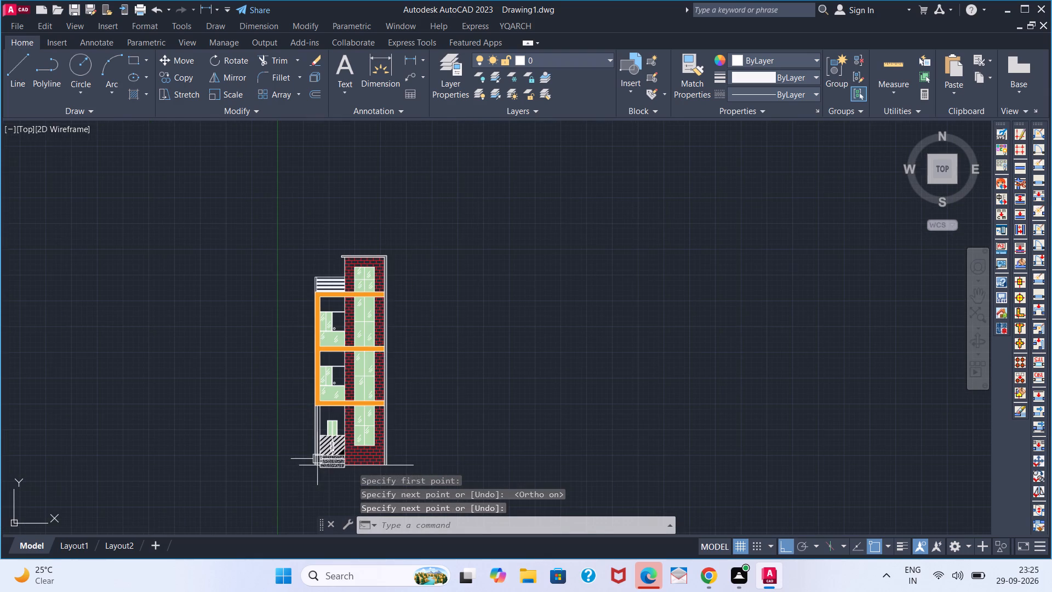
pyautogui.hotkey('ctrl', '3')
pyautogui.click(245, 114)
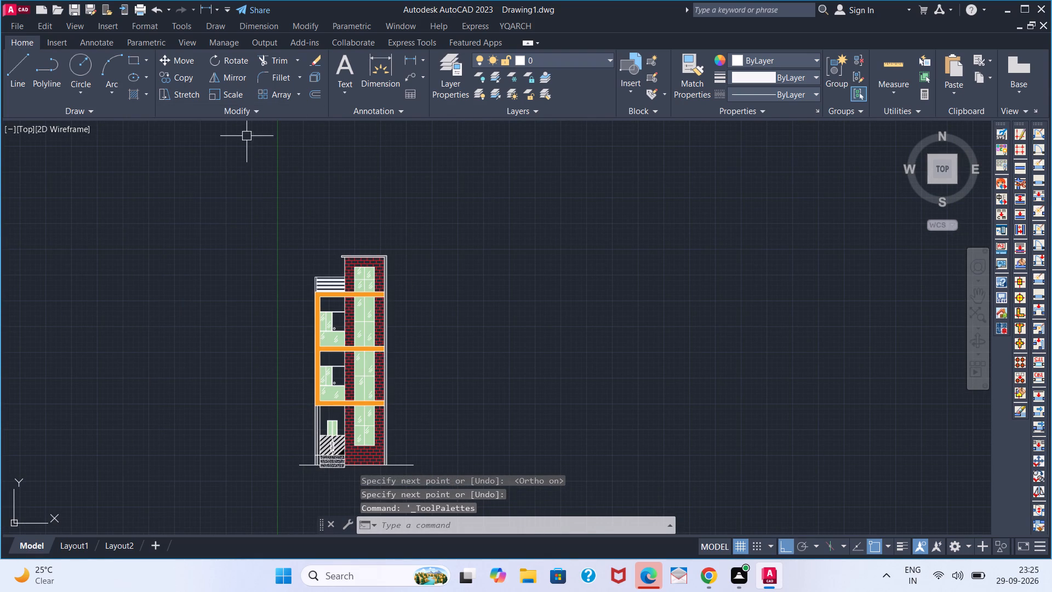
pyautogui.hotkey('ctrl', '2')
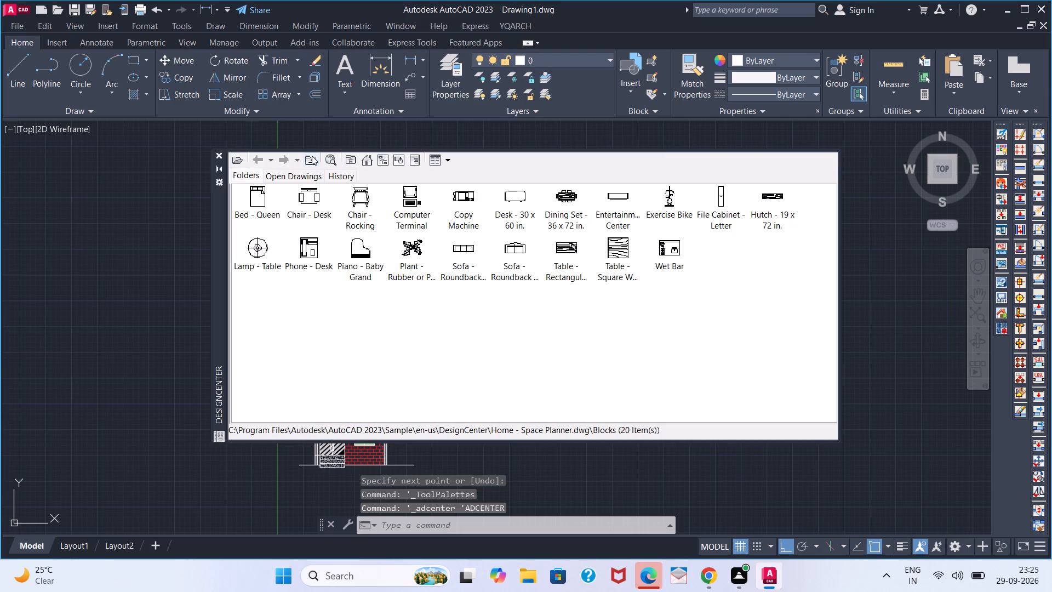
pyautogui.click(312, 156)
pyautogui.click(311, 156)
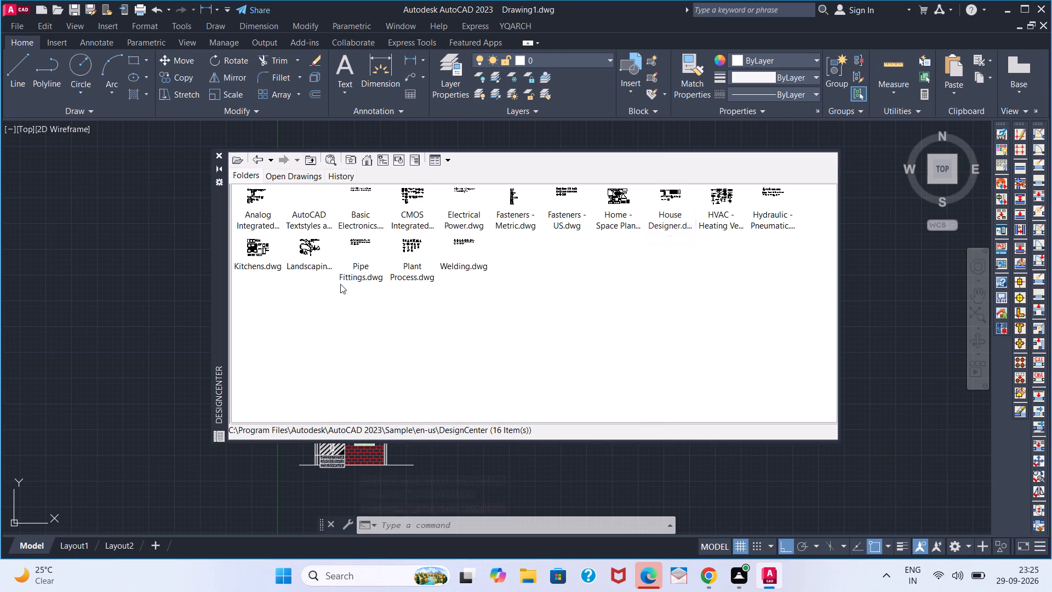
pyautogui.doubleClick(330, 249)
pyautogui.doubleClick(315, 249)
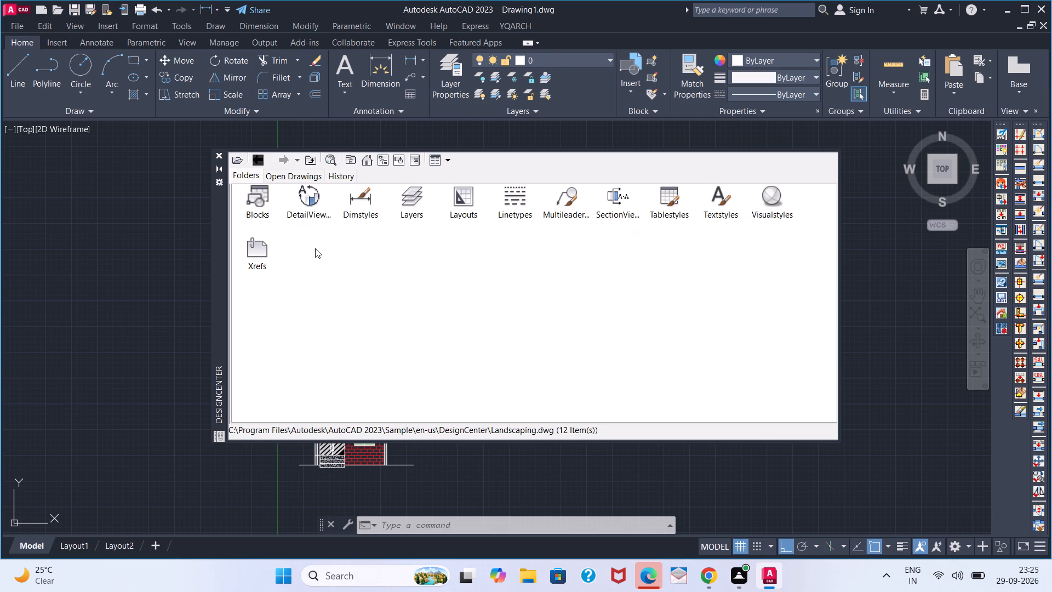
pyautogui.doubleClick(273, 200)
pyautogui.doubleClick(258, 198)
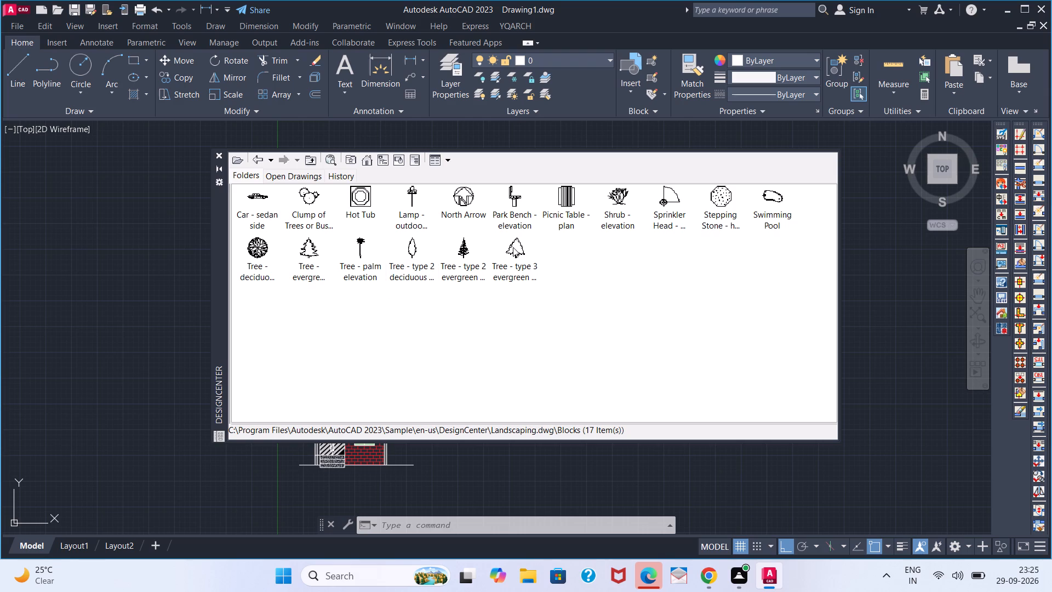
# Insert the Shrub - elevation, Tree - palm elevation and Tree - type 2 deciduous blocks in the empty space left of the building, and close DesignCenter.
pyautogui.moveTo(622, 213); pyautogui.dragTo(199, 325)
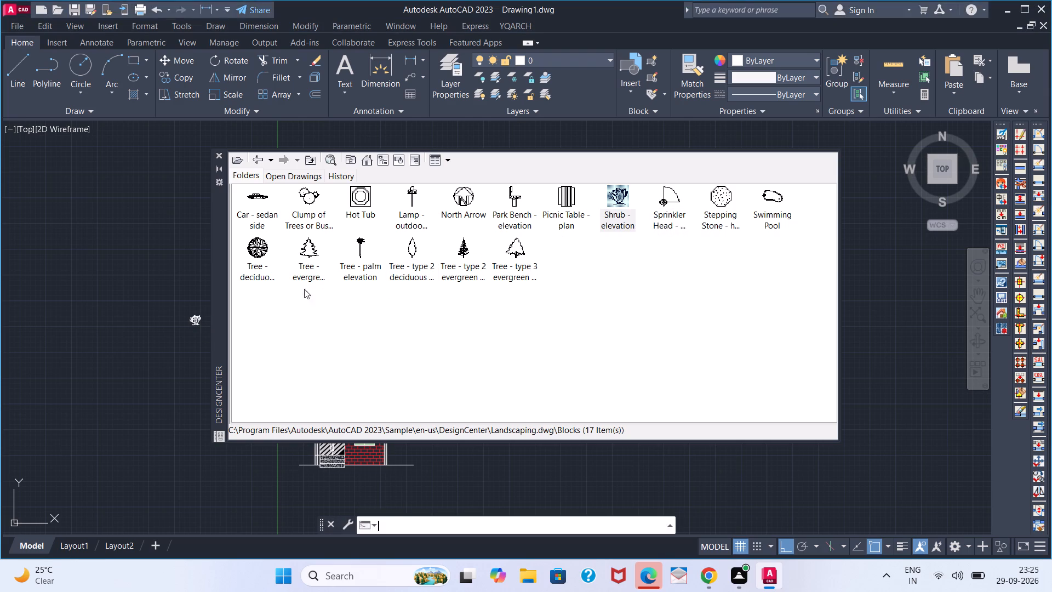
pyautogui.moveTo(364, 263); pyautogui.dragTo(185, 288)
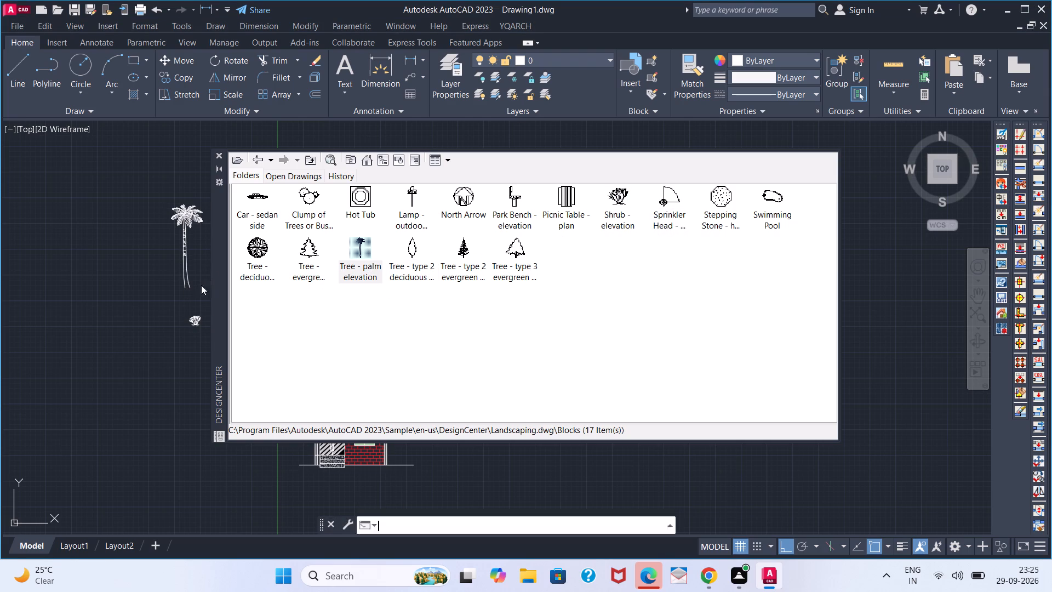
pyautogui.moveTo(423, 274); pyautogui.dragTo(250, 312)
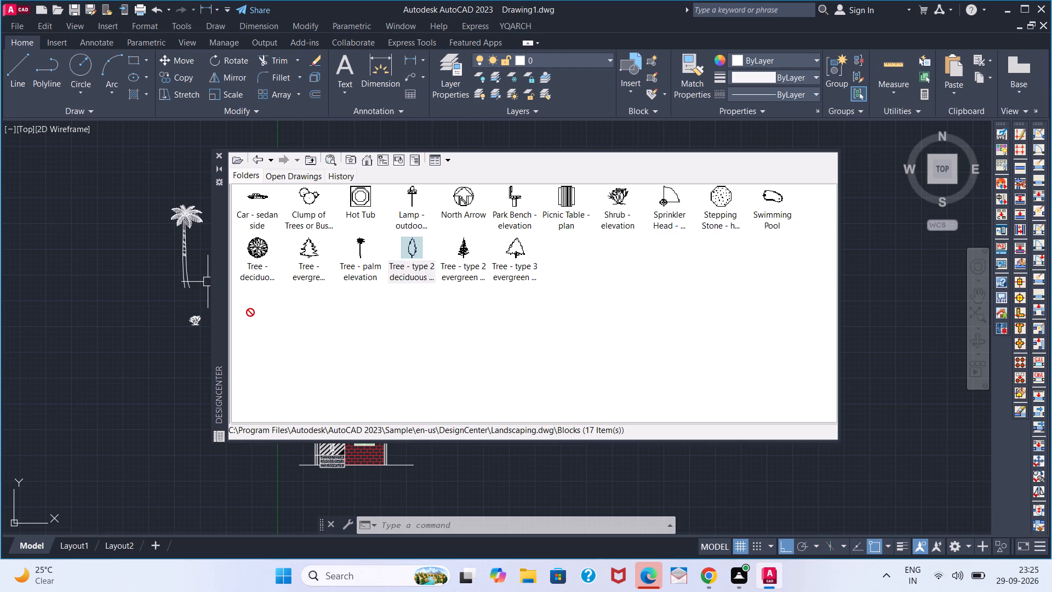
pyautogui.moveTo(250, 312); pyautogui.dragTo(165, 360)
pyautogui.click(221, 156)
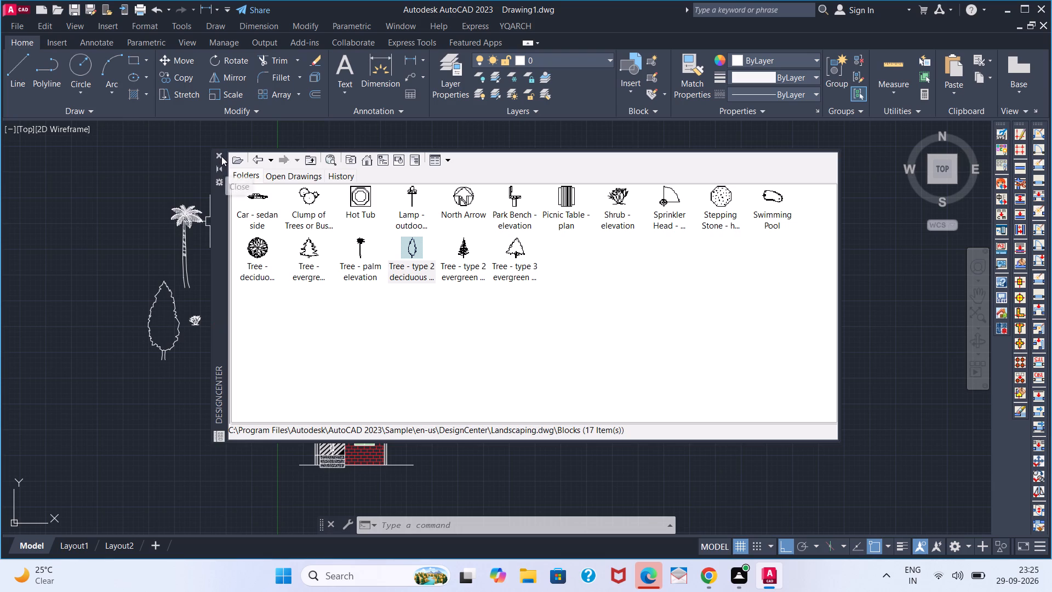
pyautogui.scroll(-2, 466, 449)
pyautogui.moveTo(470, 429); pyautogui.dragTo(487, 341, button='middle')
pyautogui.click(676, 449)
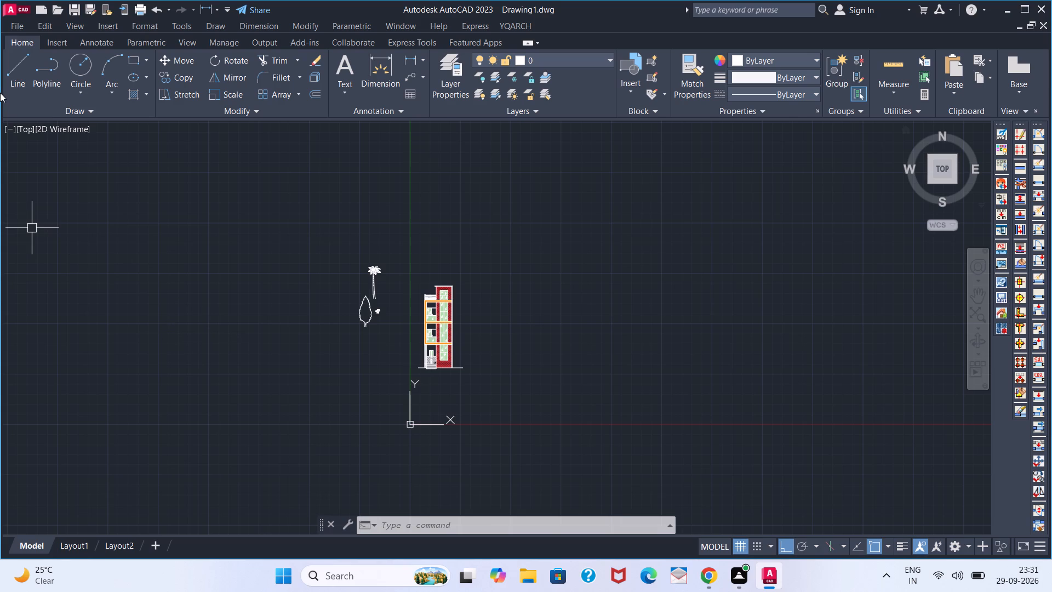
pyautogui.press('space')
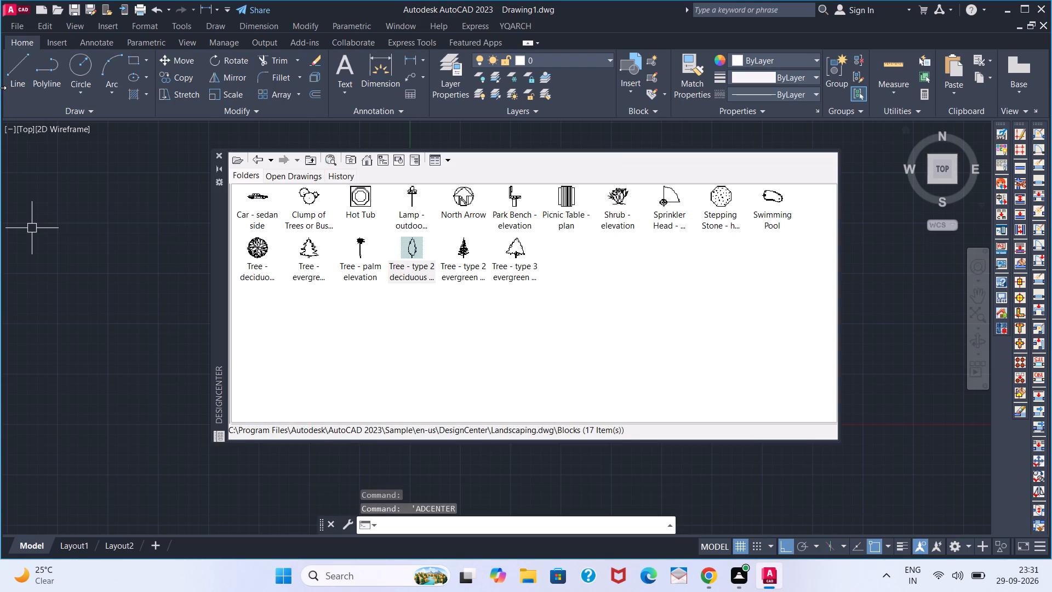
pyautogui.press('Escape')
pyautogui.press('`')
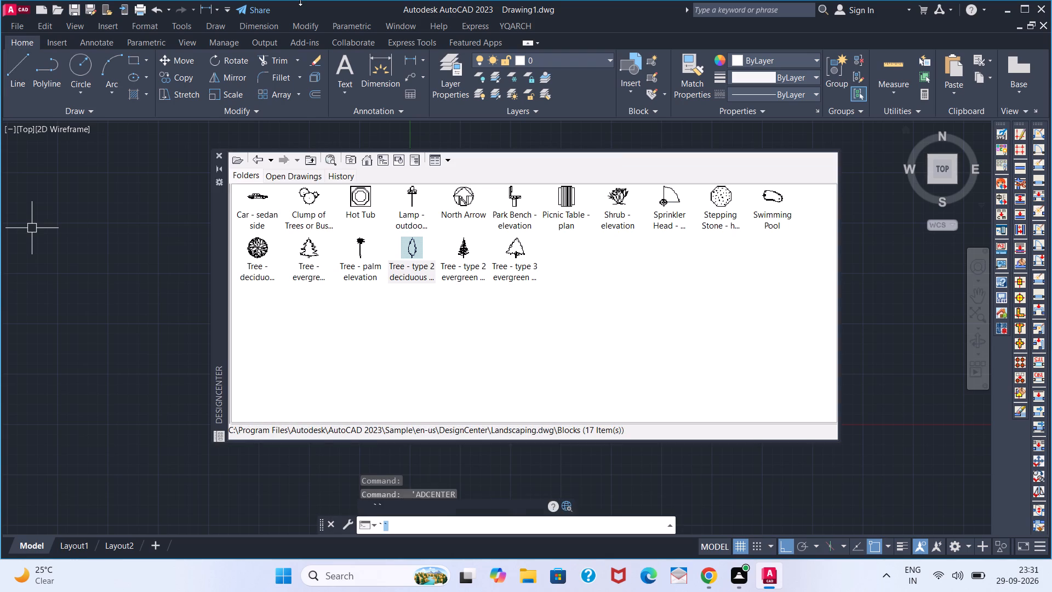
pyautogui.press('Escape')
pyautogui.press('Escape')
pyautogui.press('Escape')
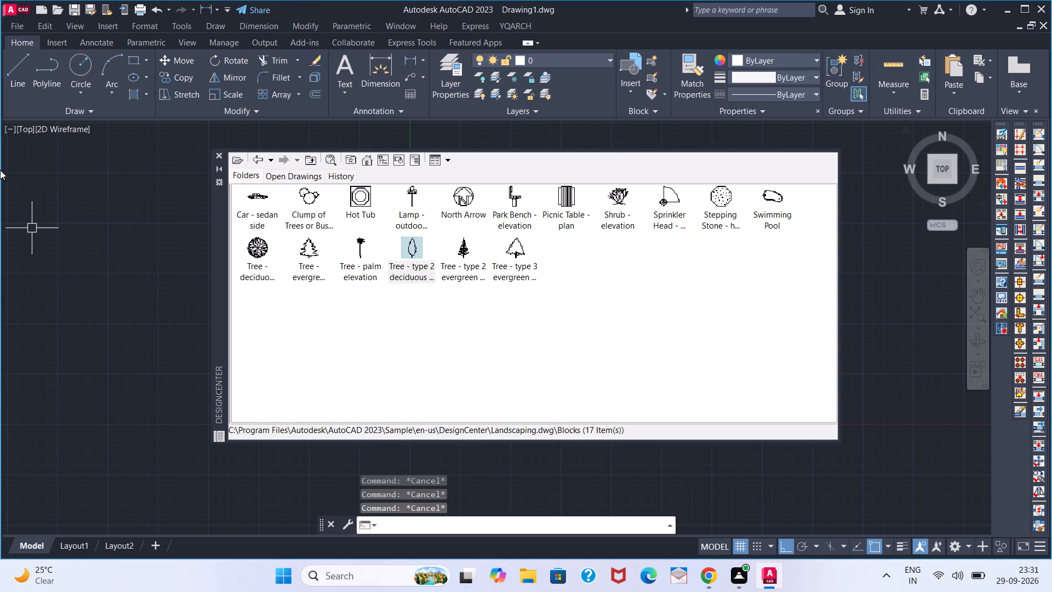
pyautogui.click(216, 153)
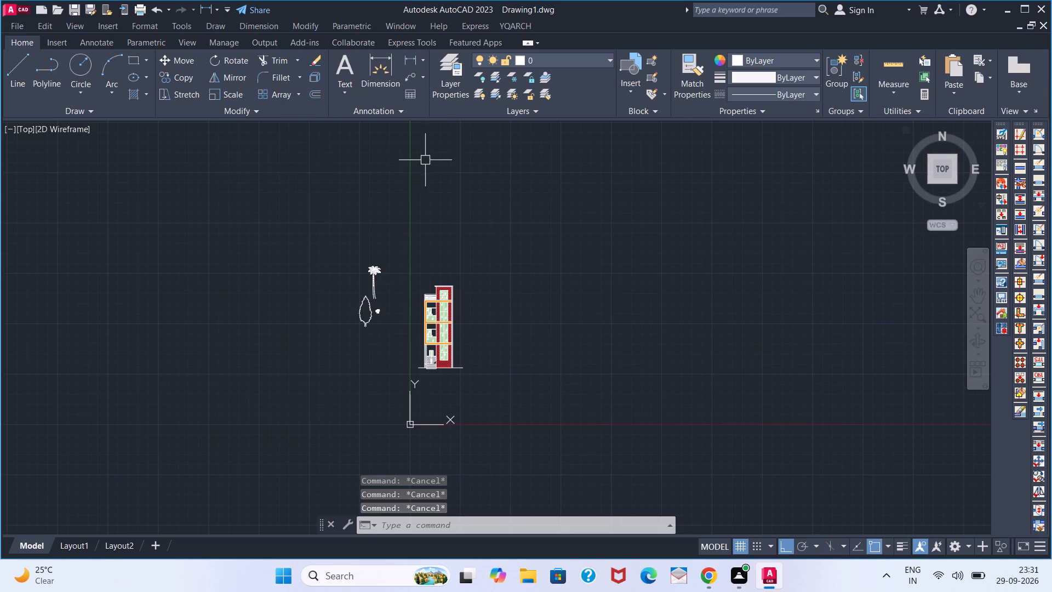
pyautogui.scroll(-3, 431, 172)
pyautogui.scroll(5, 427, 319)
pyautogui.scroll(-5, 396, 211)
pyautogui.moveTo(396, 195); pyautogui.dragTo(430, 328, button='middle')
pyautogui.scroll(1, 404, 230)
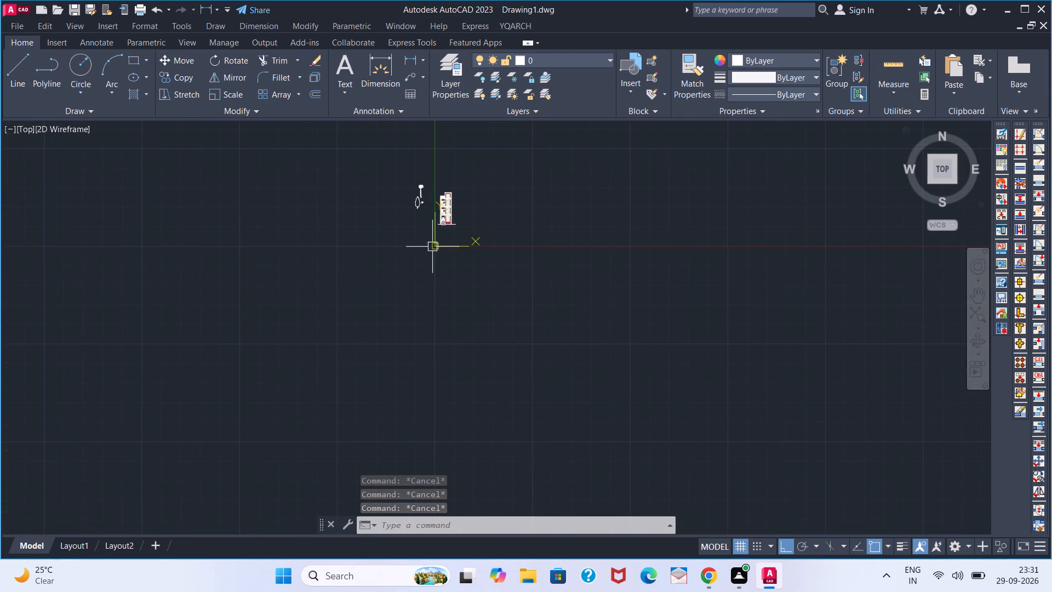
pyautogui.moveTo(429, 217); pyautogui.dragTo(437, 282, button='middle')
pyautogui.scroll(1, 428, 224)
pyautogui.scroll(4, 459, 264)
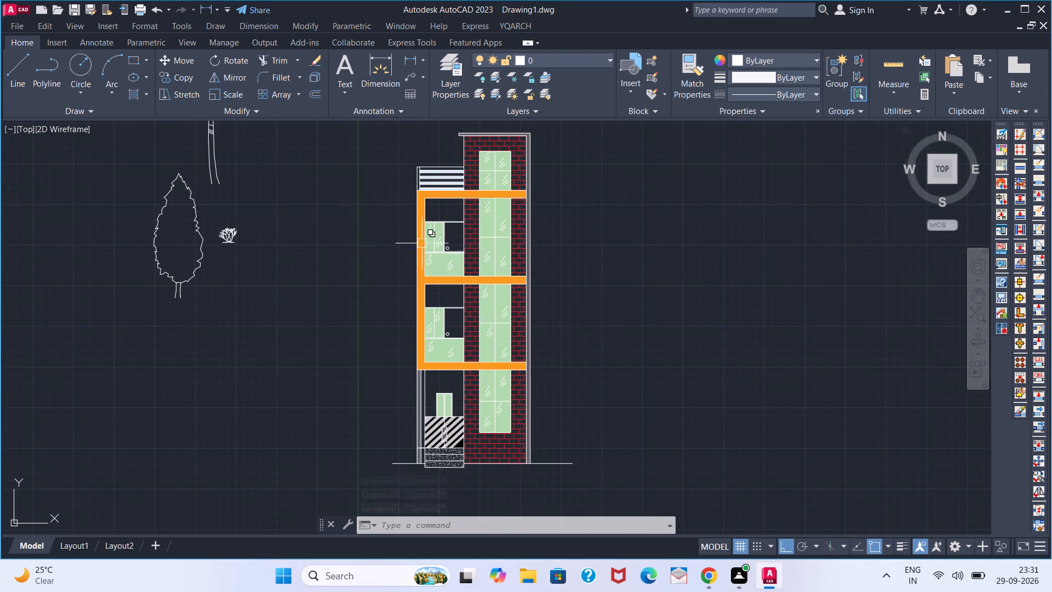
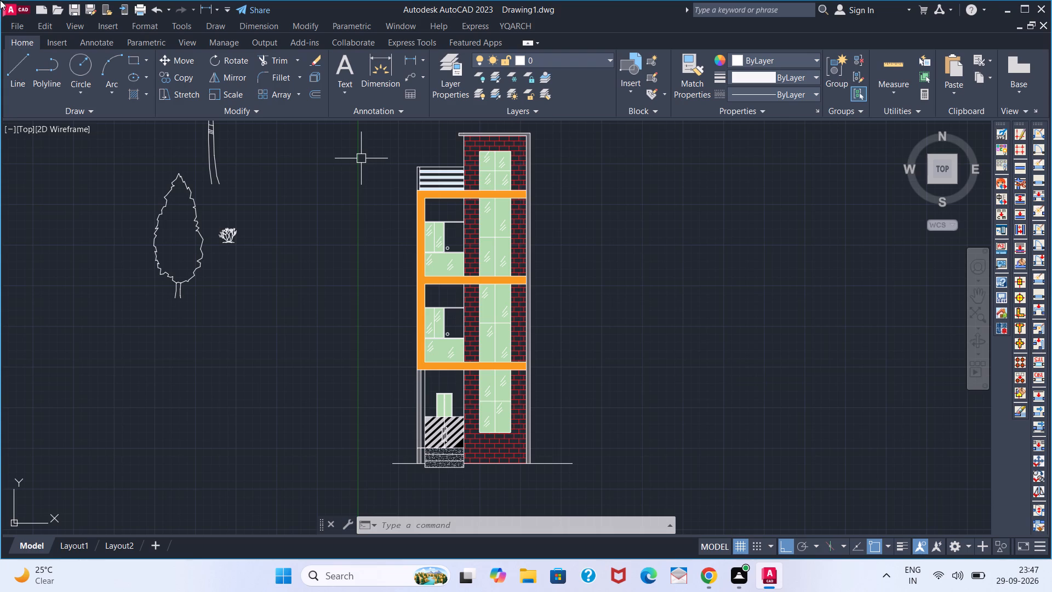
# Create a new layer named PLANT with colour green (index 3).
pyautogui.scroll(2, 148, 475)
pyautogui.scroll(-2, 481, 185)
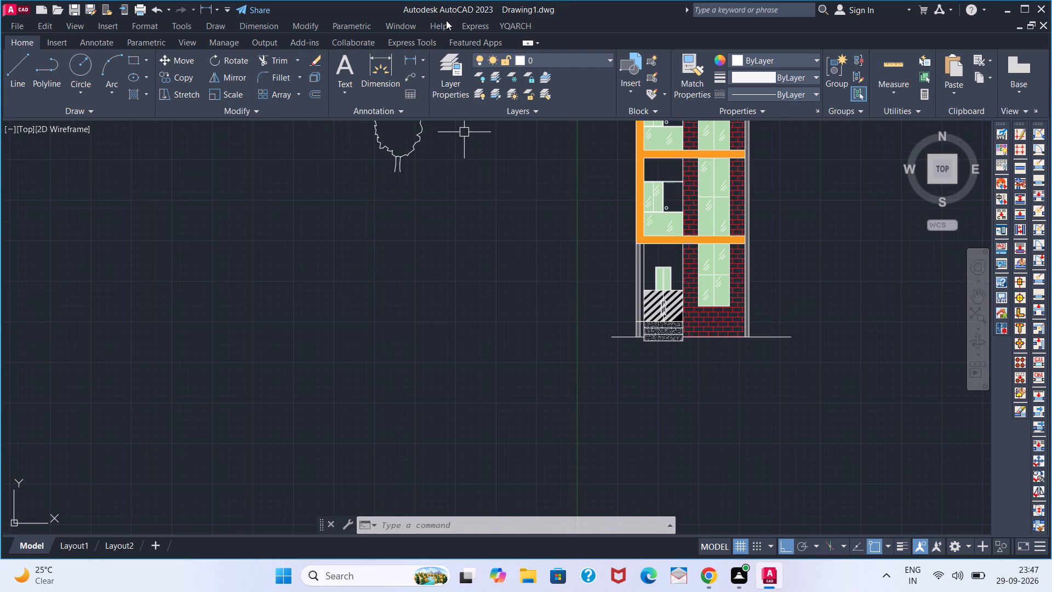
pyautogui.click(441, 76)
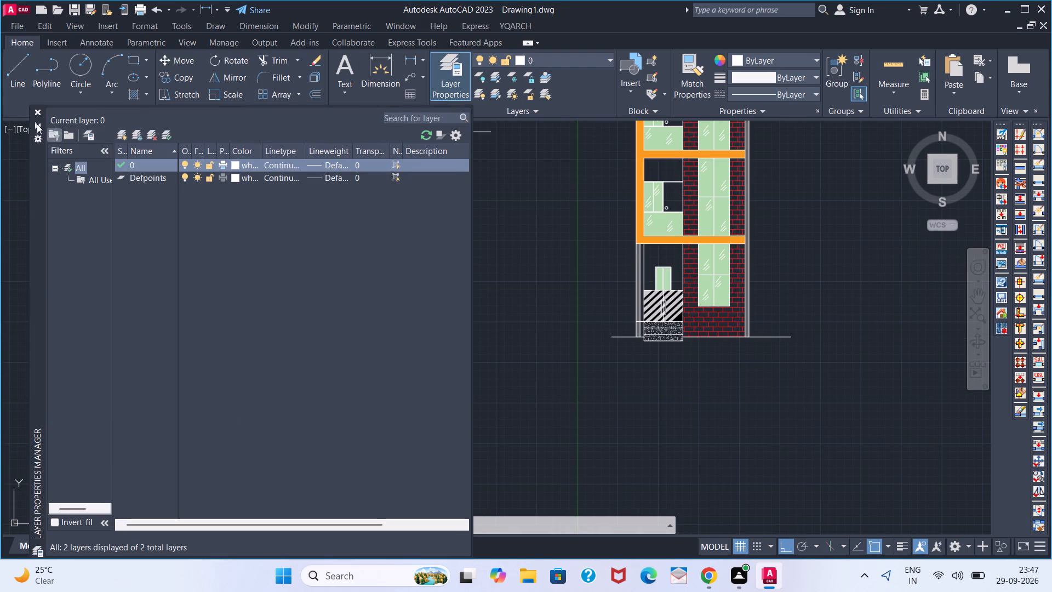
pyautogui.click(124, 129)
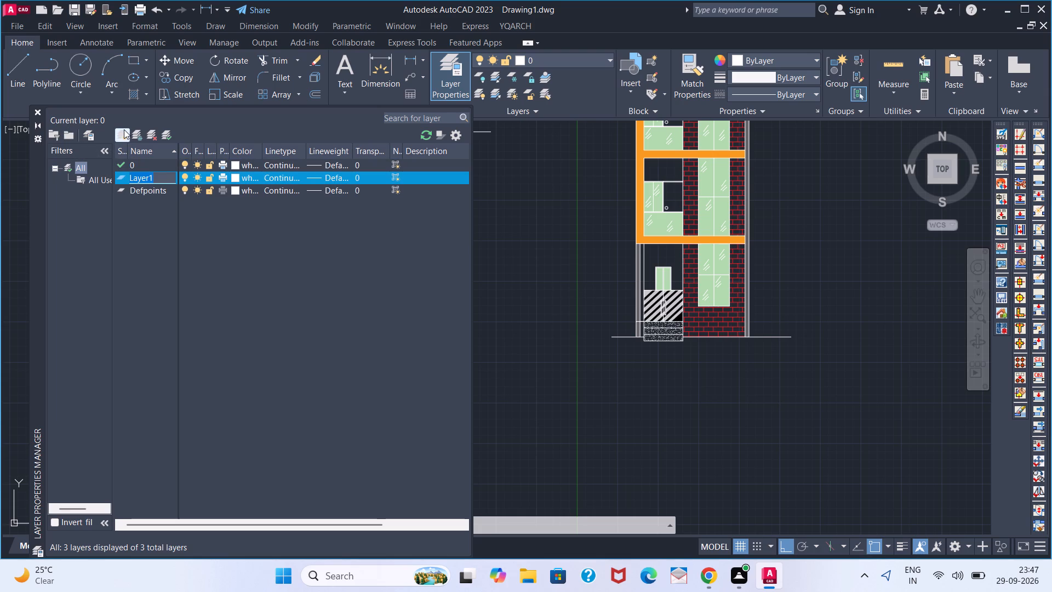
pyautogui.press('BackSpace')
pyautogui.write('PLANT')
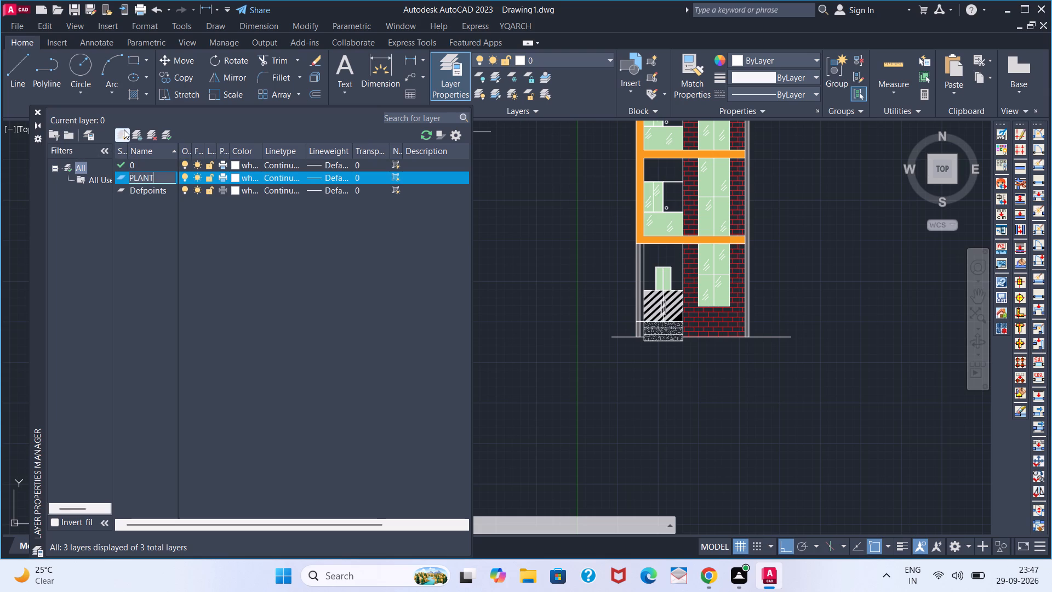
pyautogui.press('Return')
pyautogui.click(236, 176)
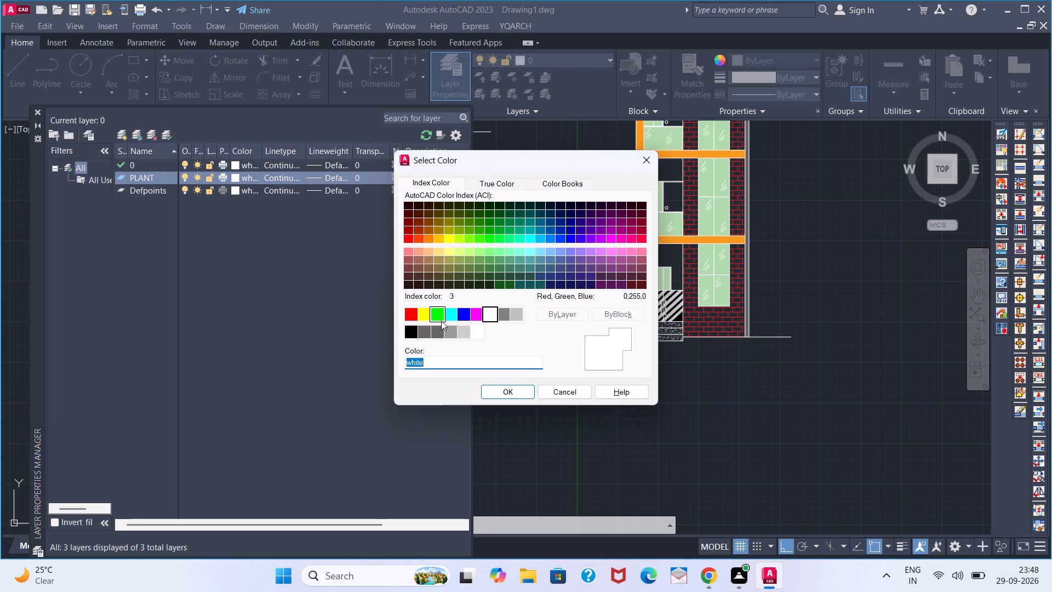
pyautogui.click(441, 321)
pyautogui.click(505, 390)
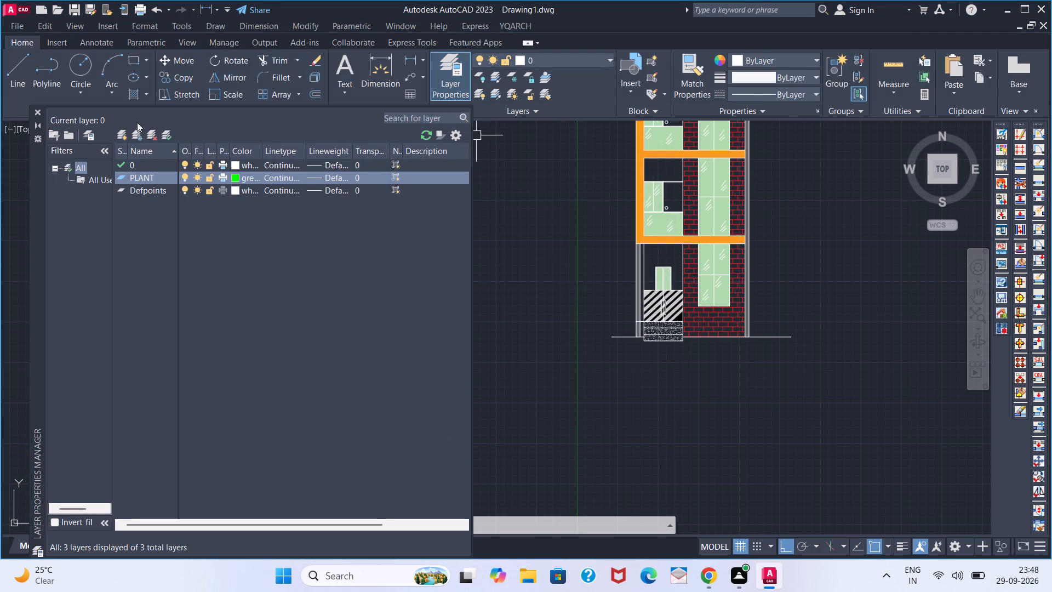
pyautogui.click(38, 111)
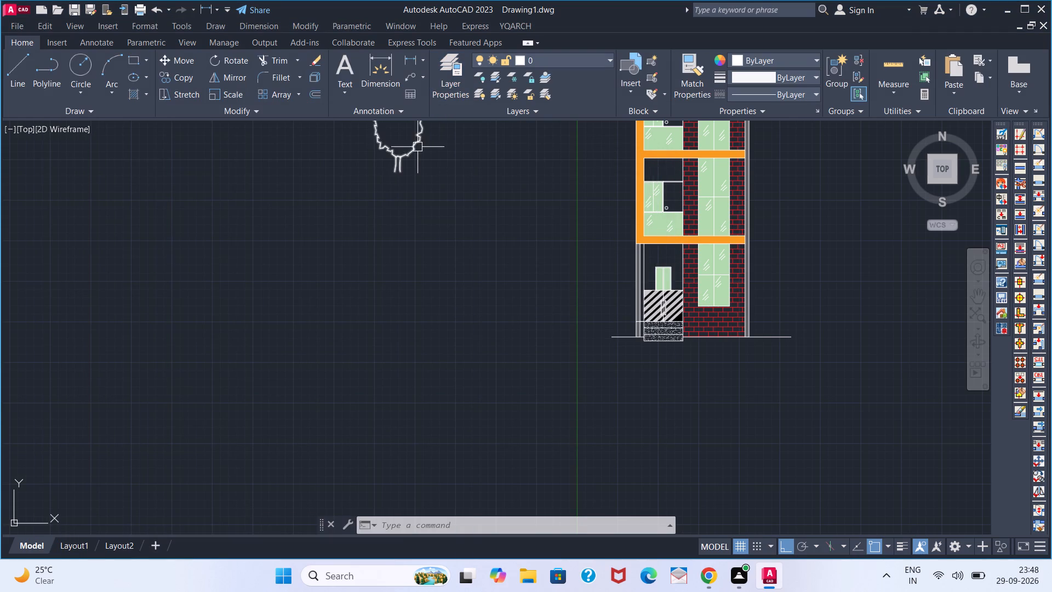
# Assign the deciduous tree, palm tree and shrub blocks to the PLANT layer.
pyautogui.click(418, 147)
pyautogui.scroll(-2, 417, 145)
pyautogui.moveTo(417, 150); pyautogui.dragTo(424, 235, button='middle')
pyautogui.click(433, 167)
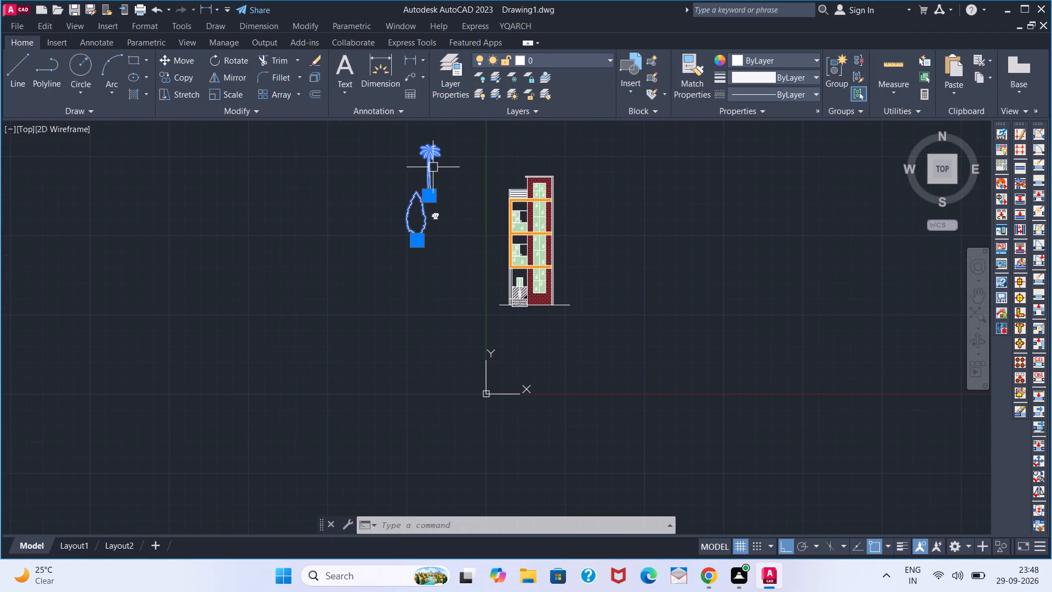
pyautogui.click(441, 210)
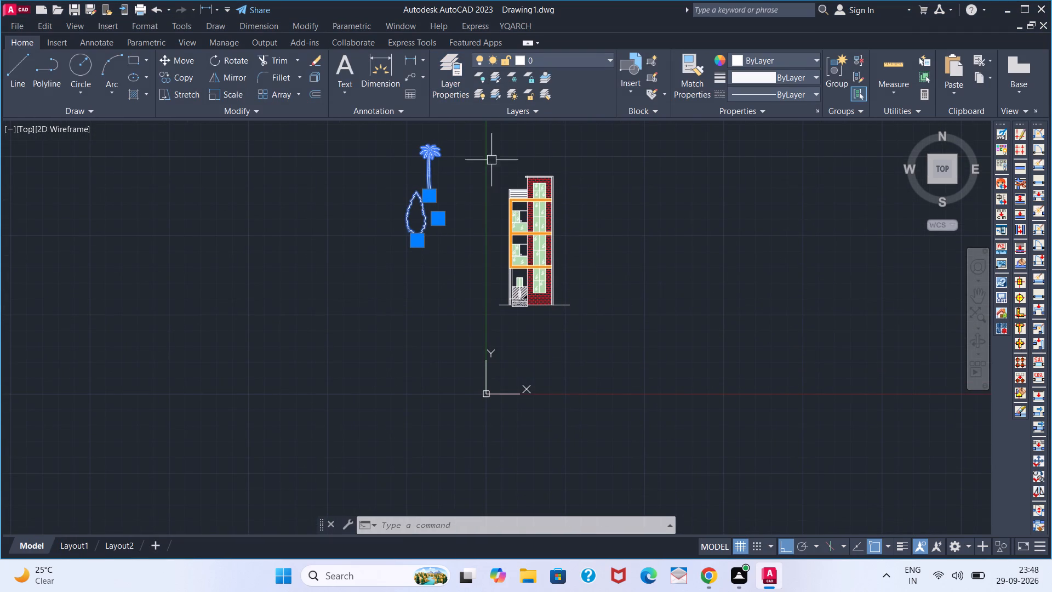
pyautogui.click(540, 60)
pyautogui.click(536, 111)
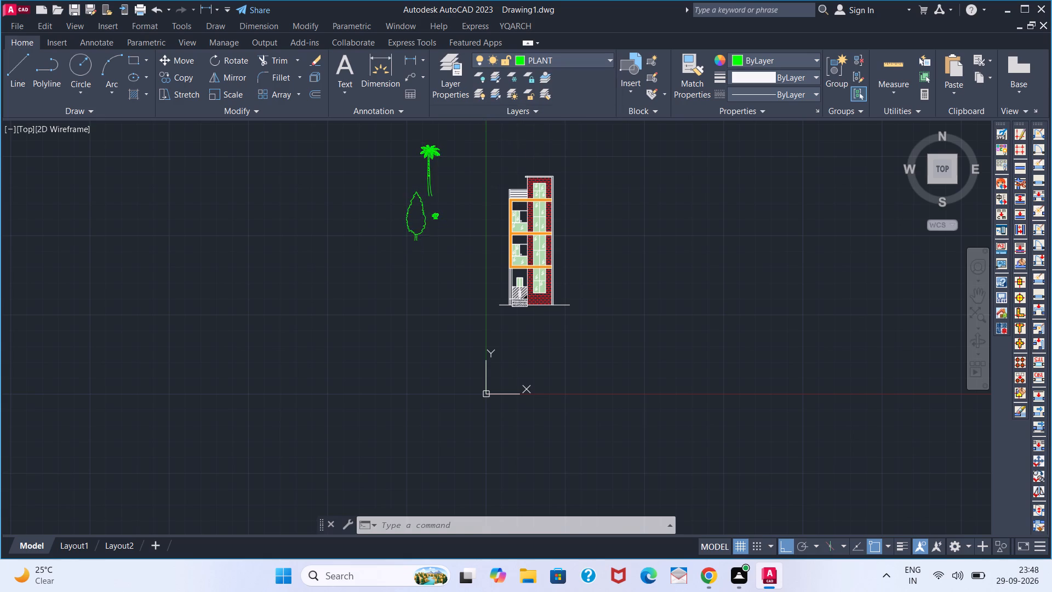
pyautogui.click(473, 260)
pyautogui.press('`')
pyautogui.press('Escape')
pyautogui.press('Escape')
pyautogui.press('Escape')
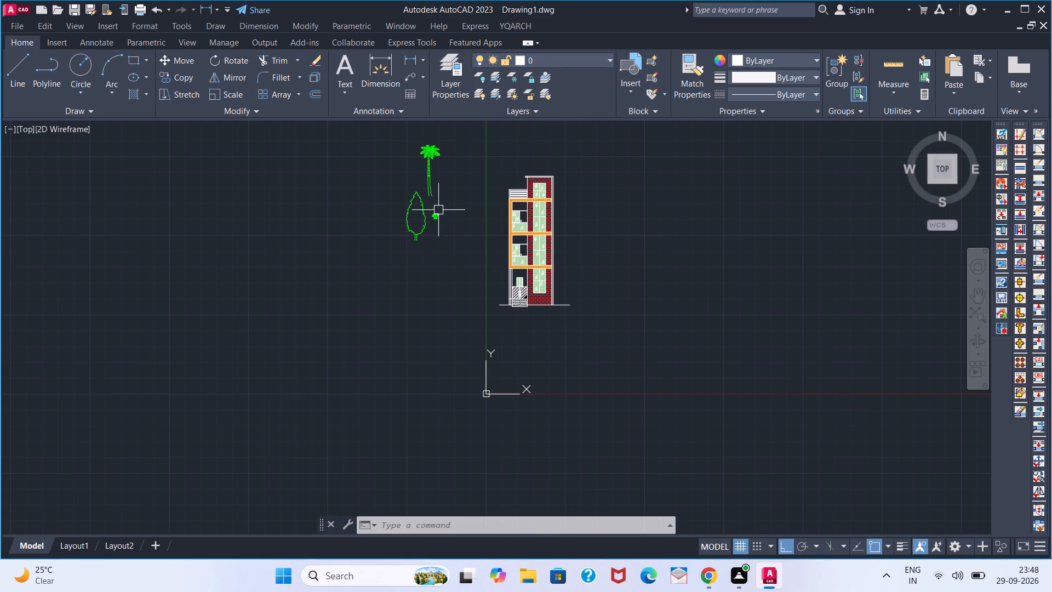
# Move the palm tree, with Ortho off, to just left of the building near ground level.
pyautogui.click(431, 180)
pyautogui.press('m')
pyautogui.press('Return')
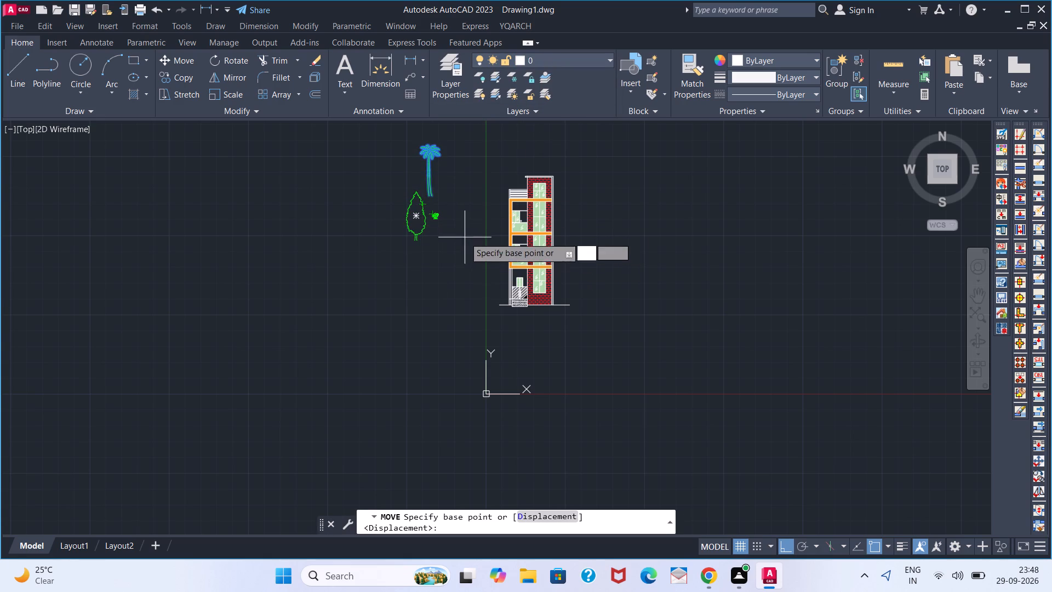
pyautogui.hotkey('ctrl', 'F8')
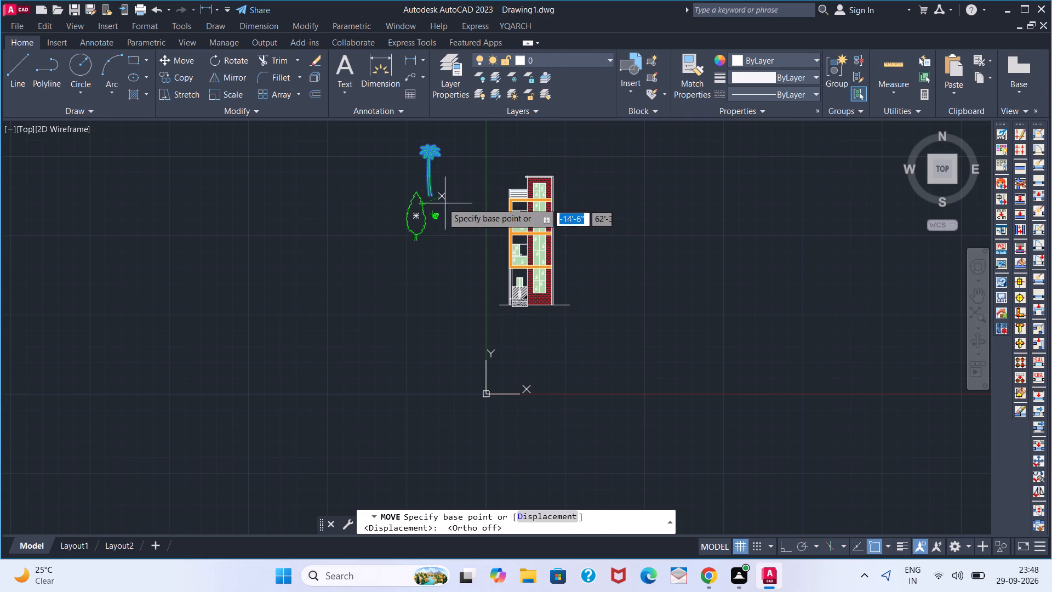
pyautogui.click(437, 202)
pyautogui.scroll(2, 476, 321)
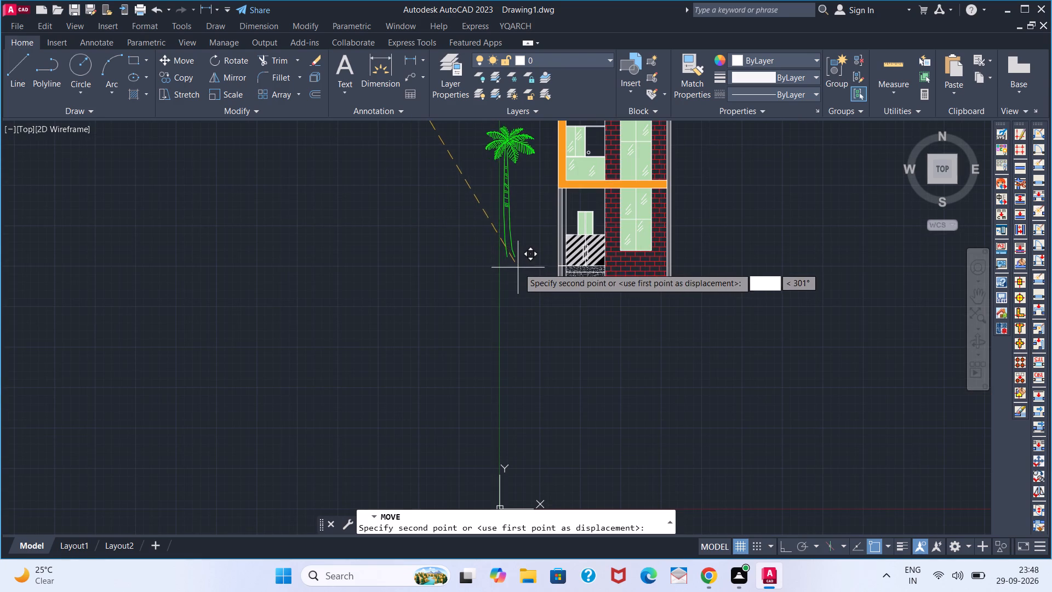
pyautogui.click(527, 278)
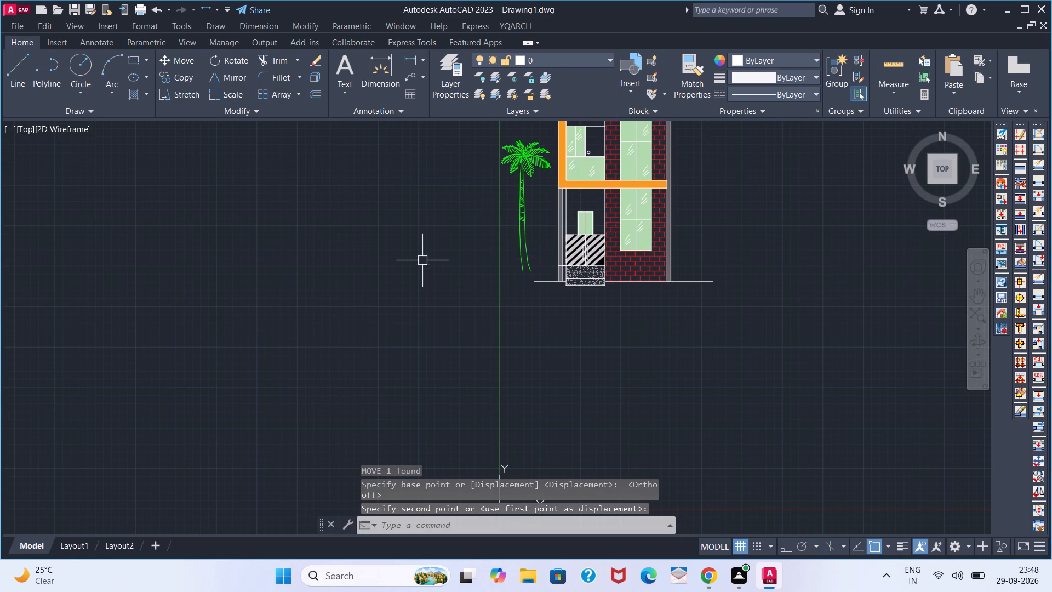
# Extend the ground line with a new line from its left end, running past the palm tree.
pyautogui.moveTo(427, 248); pyautogui.dragTo(410, 309, button='middle')
pyautogui.press('l')
pyautogui.press('Return')
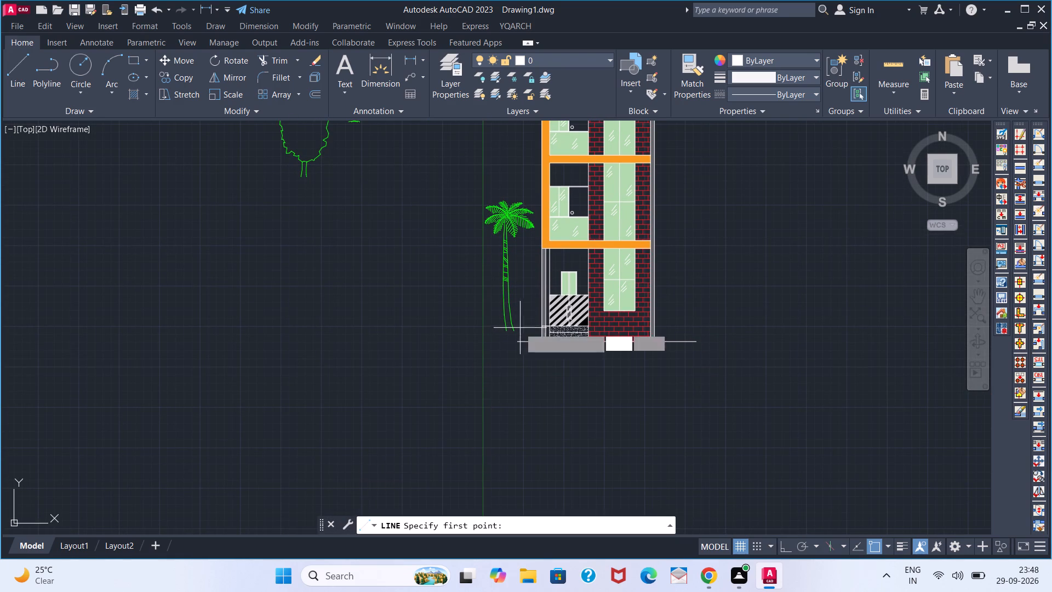
pyautogui.click(513, 344)
pyautogui.click(378, 348)
pyautogui.press('space')
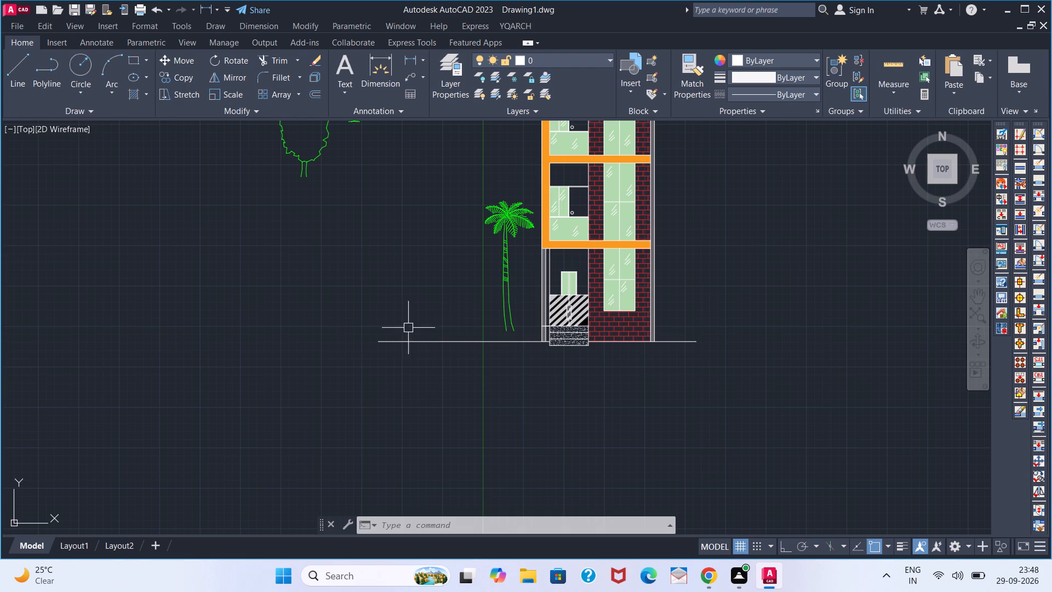
# Move the palm tree down so its trunk base sits on the ground line.
pyautogui.click(499, 295)
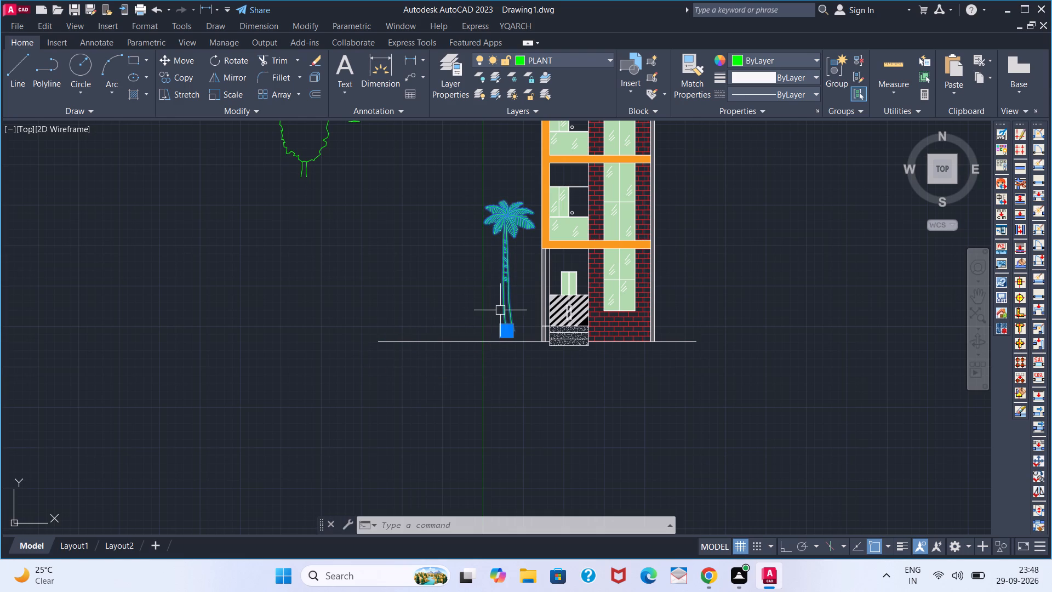
pyautogui.press('m')
pyautogui.press('Return')
pyautogui.scroll(3, 517, 337)
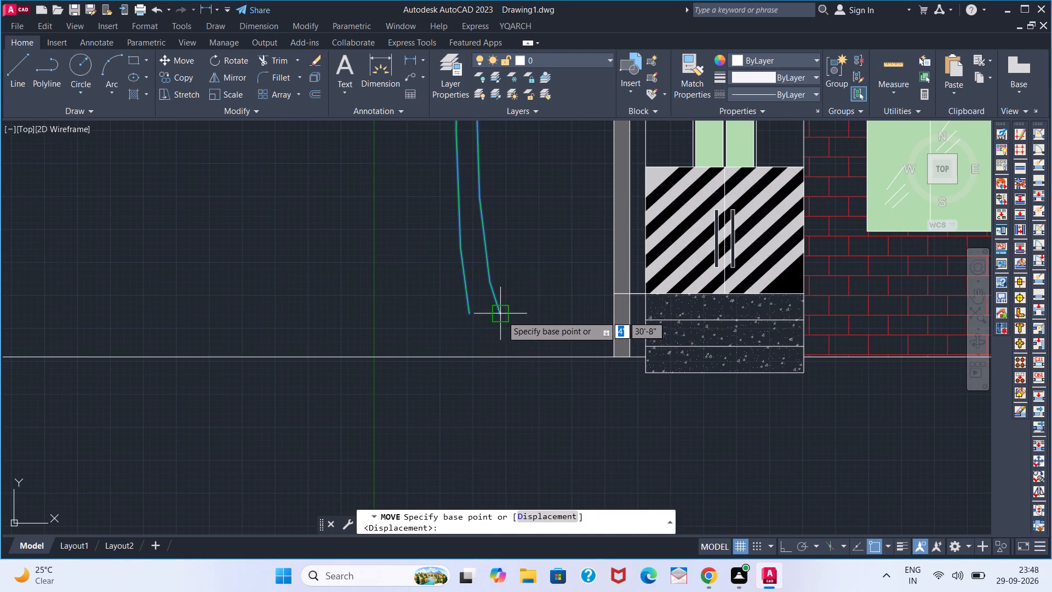
pyautogui.click(502, 316)
pyautogui.click(511, 353)
# Move the deciduous tree onto the ground line, to the left of the palm tree.
pyautogui.scroll(-3, 492, 324)
pyautogui.moveTo(430, 231); pyautogui.dragTo(430, 234, button='middle')
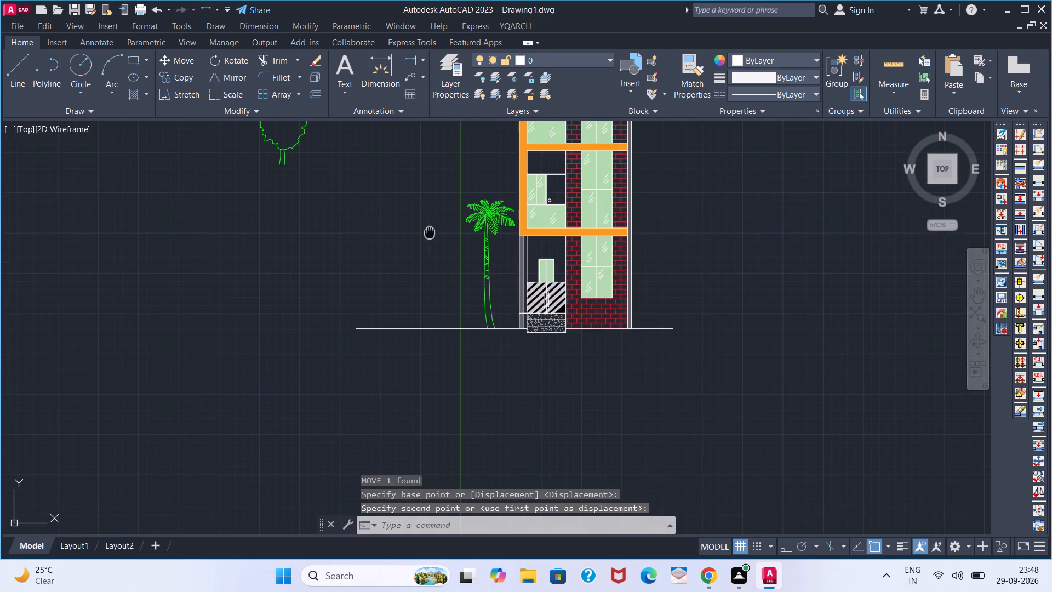
pyautogui.moveTo(430, 234); pyautogui.dragTo(431, 315, button='middle')
pyautogui.click(282, 228)
pyautogui.press('m')
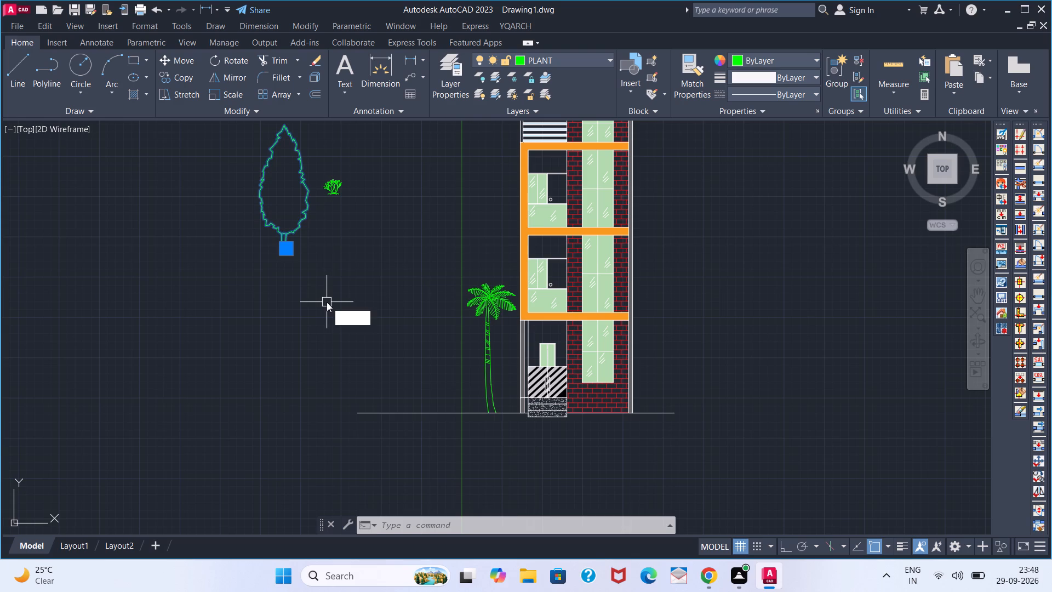
pyautogui.press('Return')
pyautogui.click(288, 256)
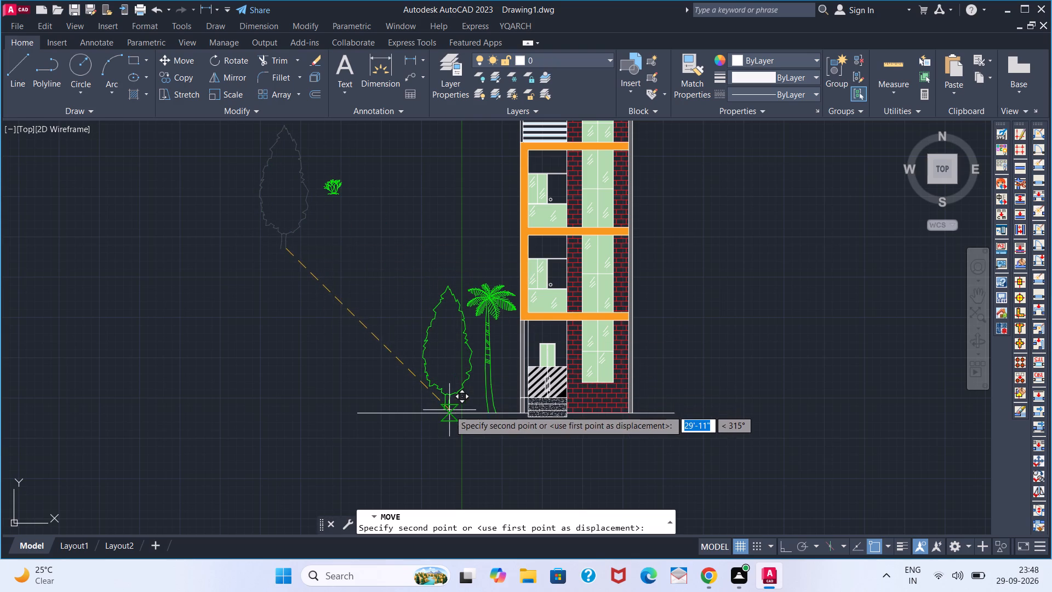
pyautogui.click(449, 410)
# Move the shrub onto the ground line between the palm tree and the building's left wall.
pyautogui.click(335, 192)
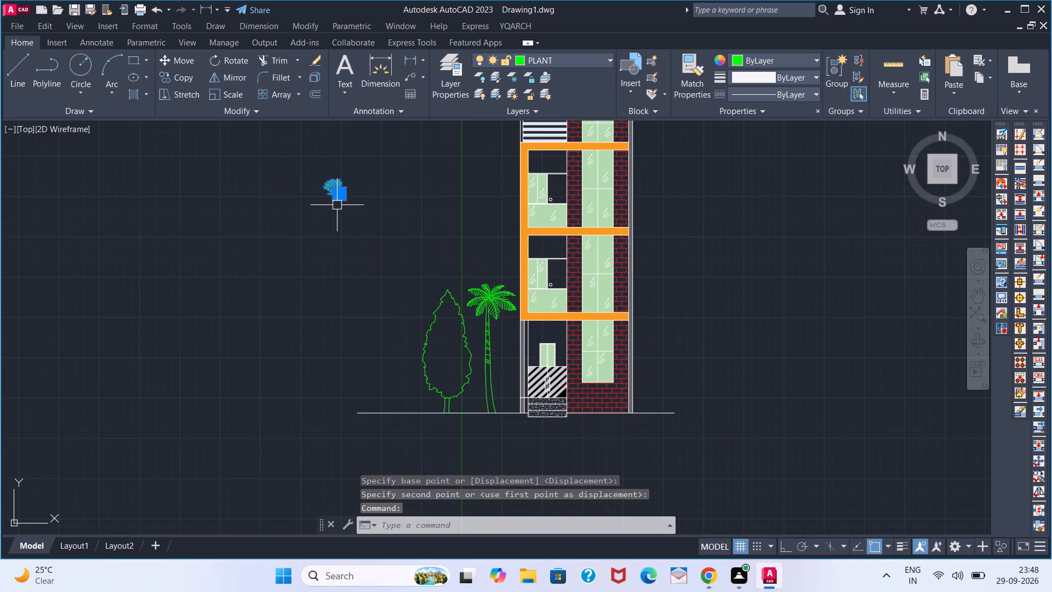
pyautogui.press('m')
pyautogui.press('Return')
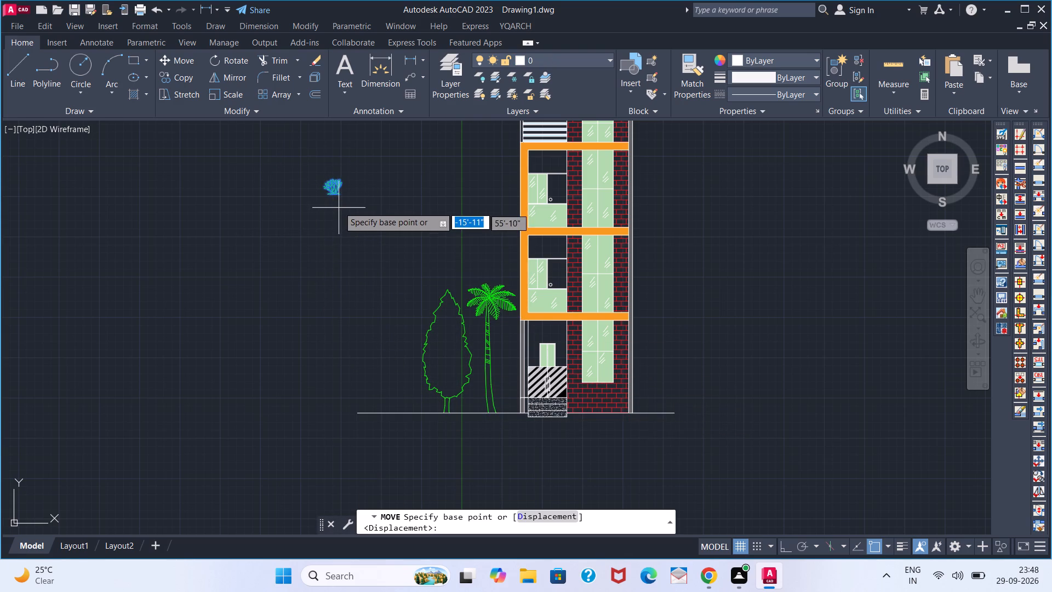
pyautogui.click(340, 200)
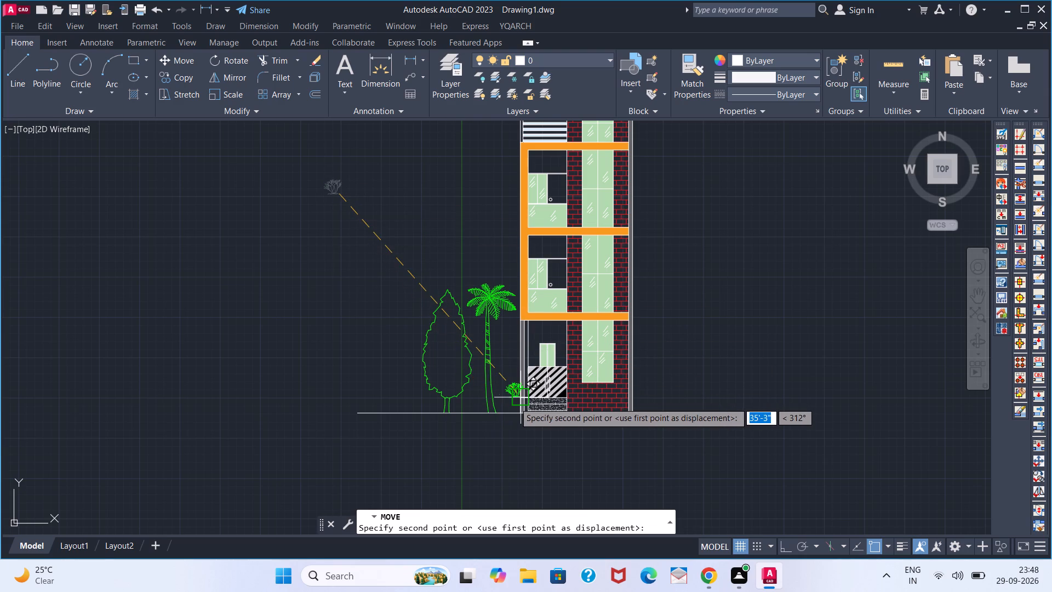
pyautogui.scroll(4, 510, 407)
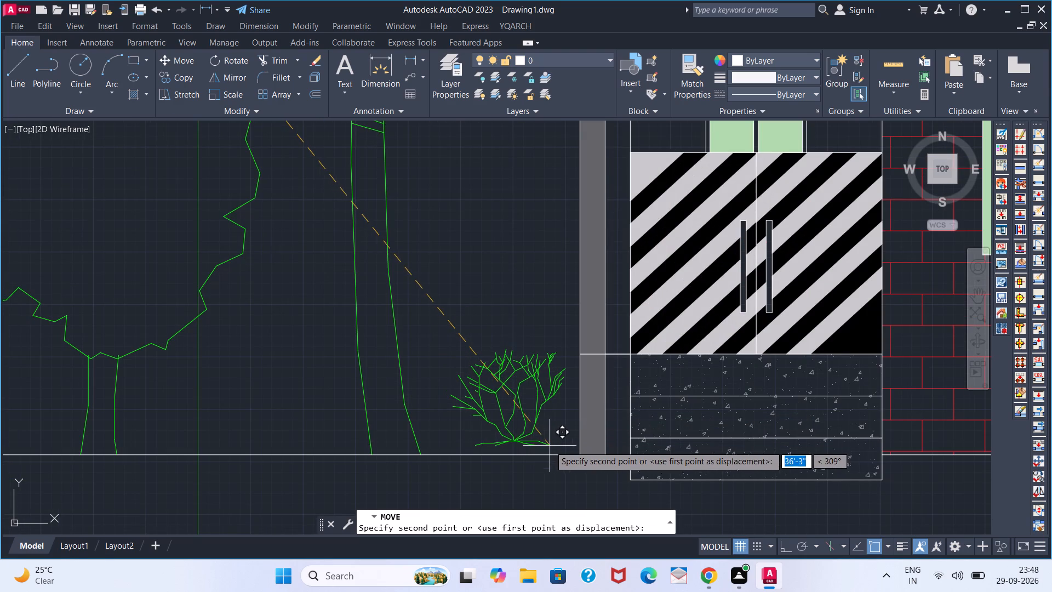
pyautogui.click(552, 447)
# Copy the shrub, palm tree and deciduous tree together along the ground line to the right side of the building.
pyautogui.scroll(-3, 536, 426)
pyautogui.click(529, 415)
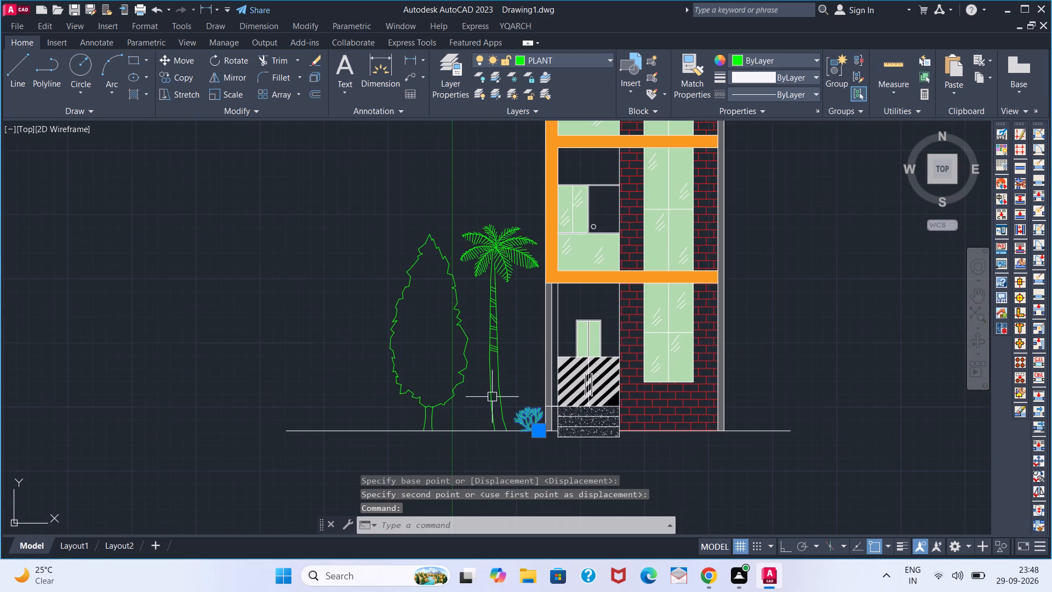
pyautogui.click(492, 395)
pyautogui.click(465, 375)
pyautogui.press('c')
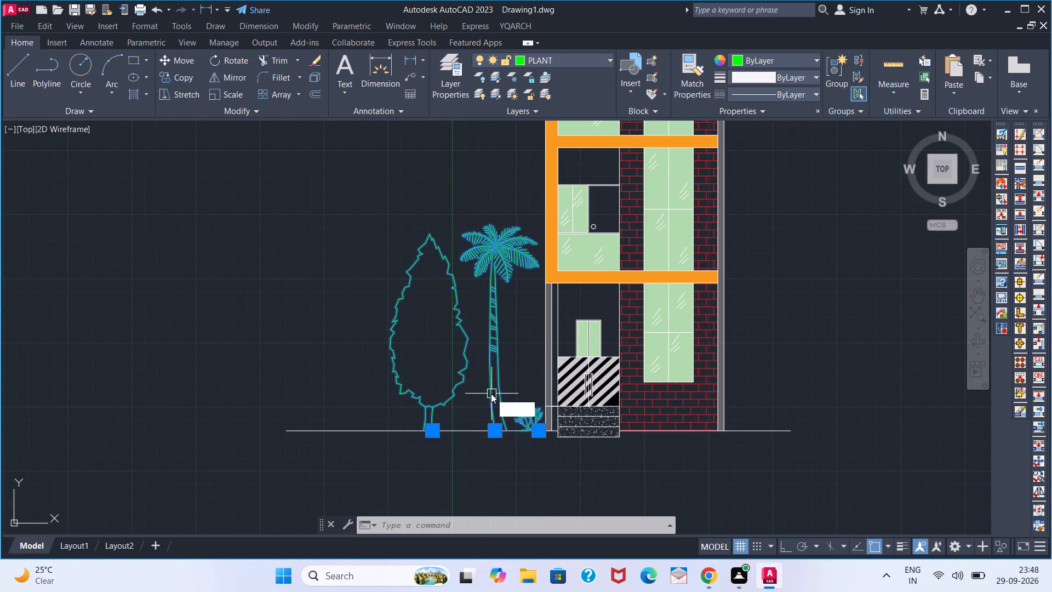
pyautogui.press('o')
pyautogui.press('Return')
pyautogui.click(419, 433)
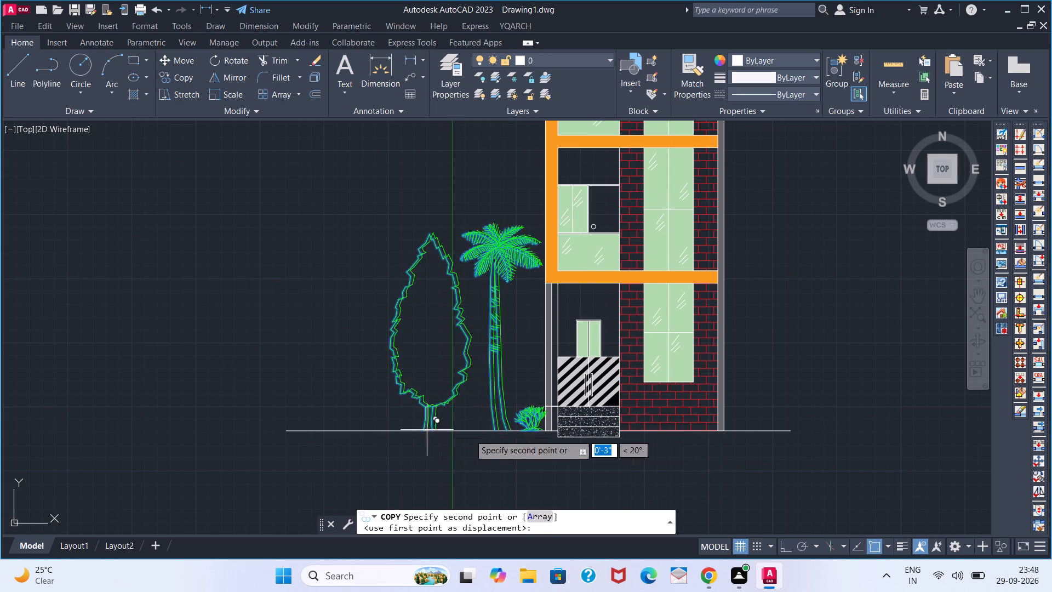
pyautogui.click(768, 427)
pyautogui.press('space')
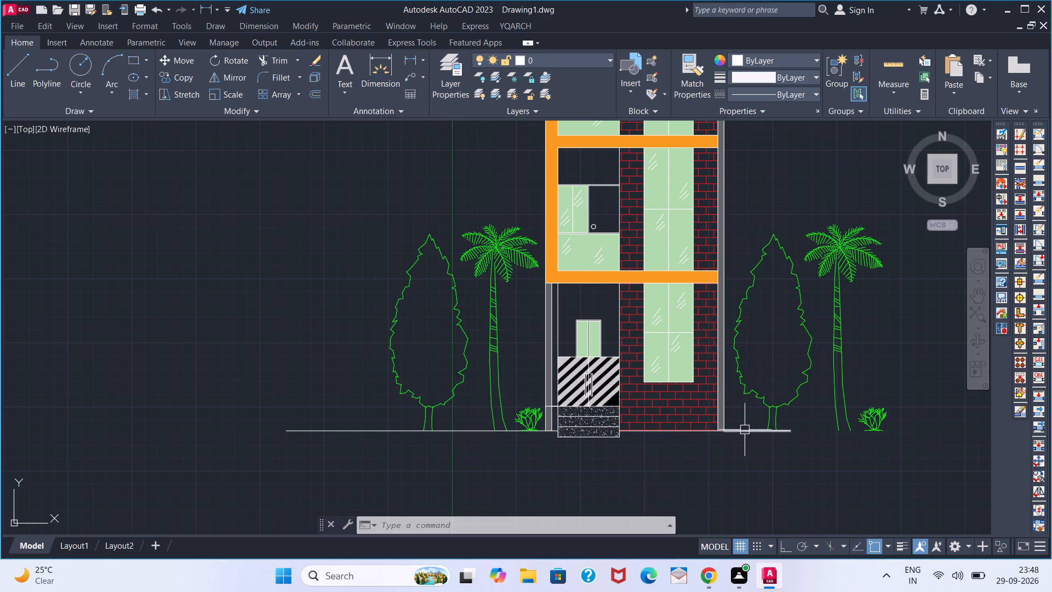
# Extend the ground line from its right end with a horizontal line about 15'-9" long, past the copied plants.
pyautogui.press('l')
pyautogui.press('Return')
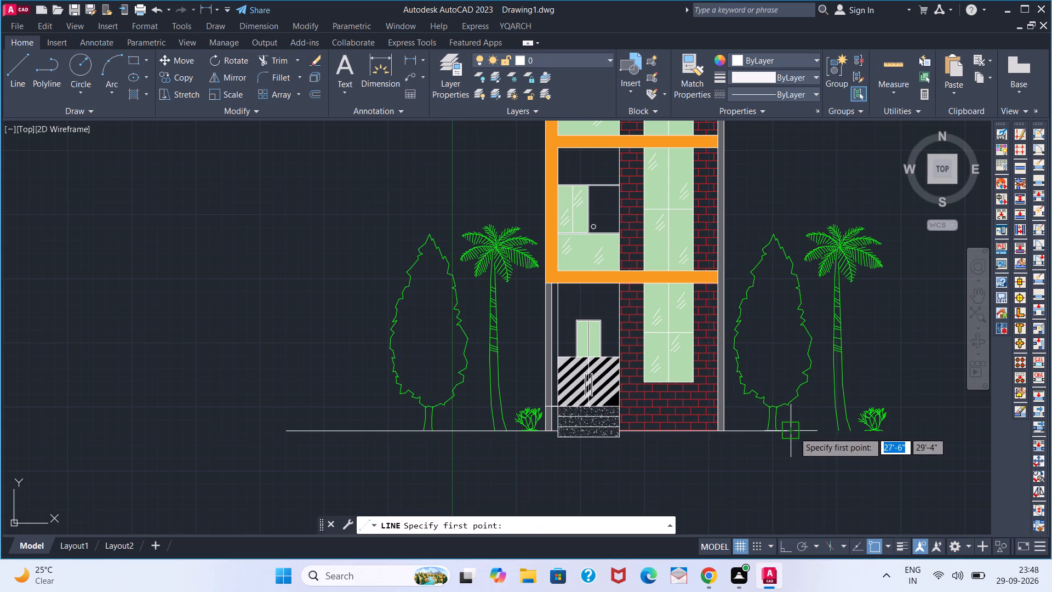
pyautogui.moveTo(794, 432); pyautogui.dragTo(809, 434)
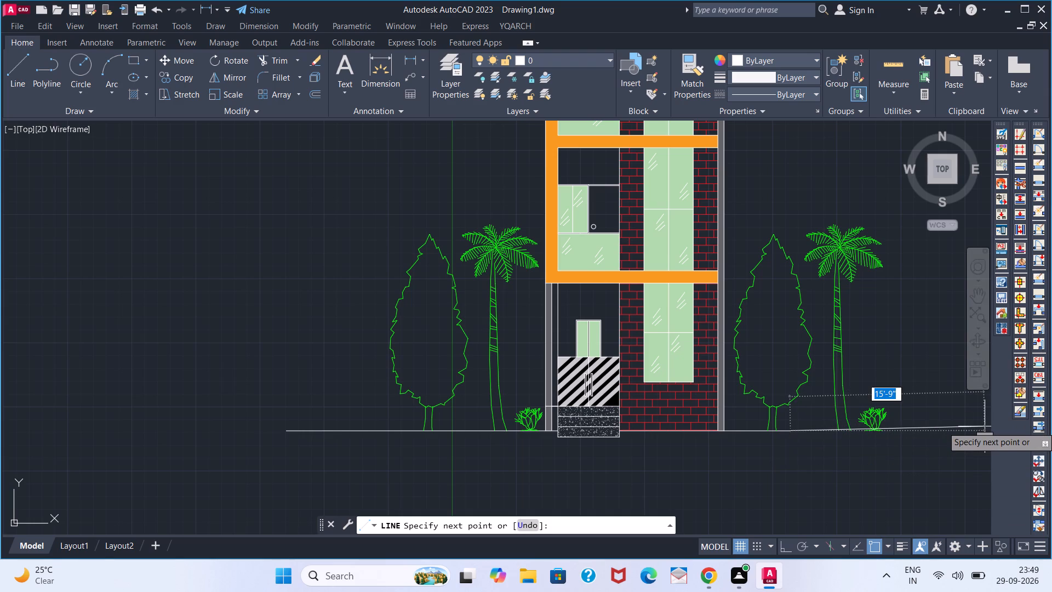
pyautogui.hotkey('ctrl', 'F8')
pyautogui.click(985, 426)
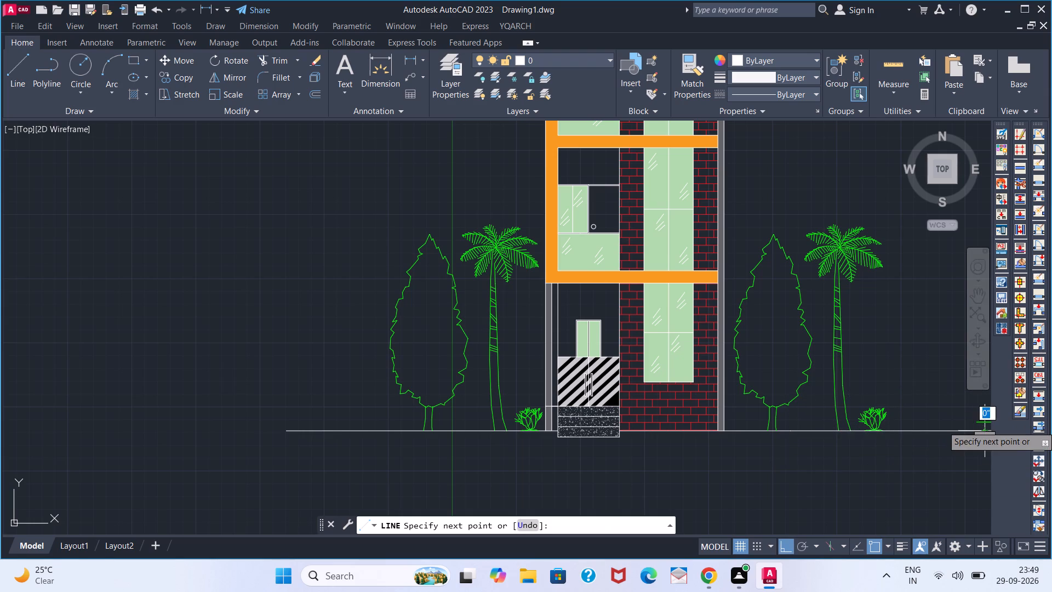
pyautogui.press('space')
# Turn off command log recording with LOGFILEOFF.
pyautogui.scroll(-2, 790, 423)
pyautogui.moveTo(757, 421); pyautogui.dragTo(614, 415, button='middle')
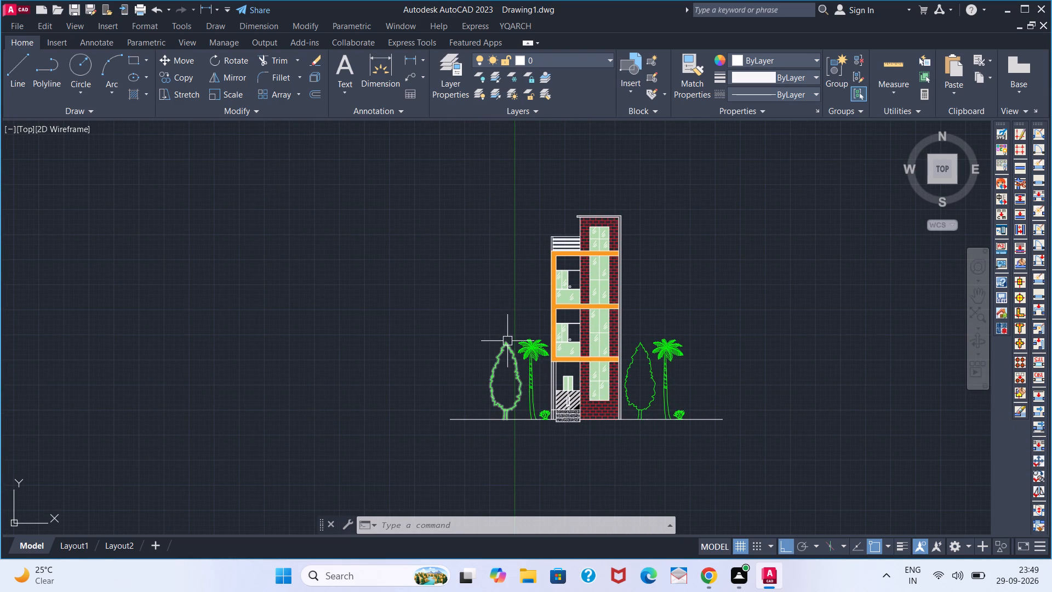
pyautogui.write('LOG')
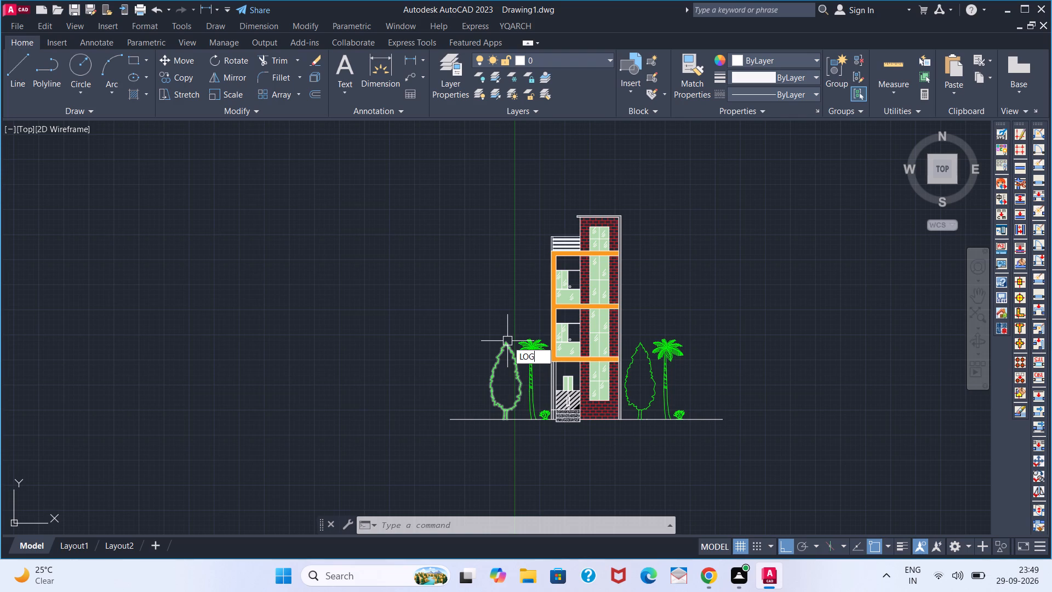
pyautogui.press('Down')
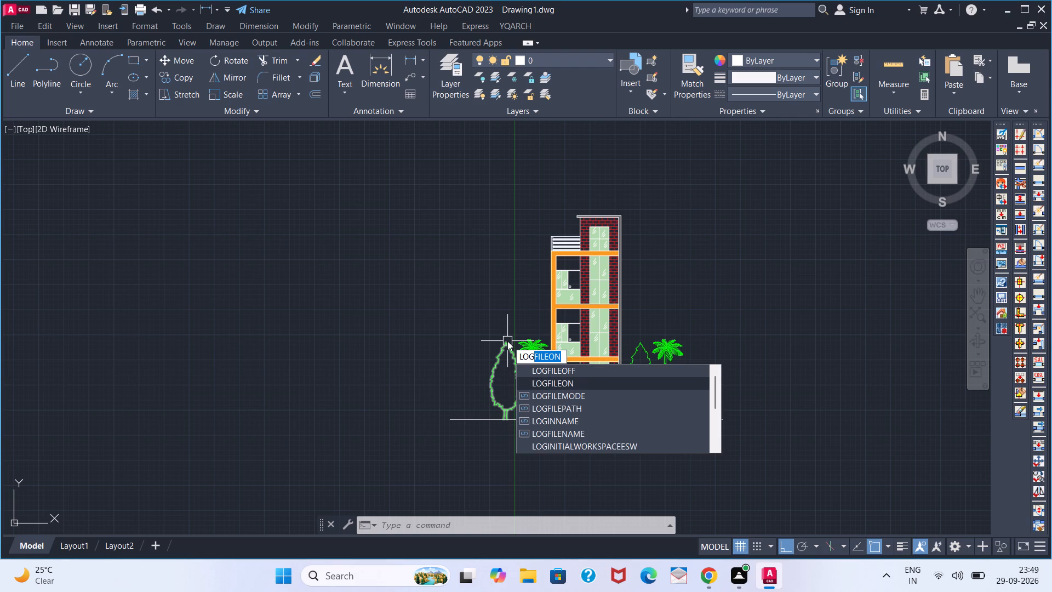
pyautogui.press('Up')
pyautogui.press('Return')
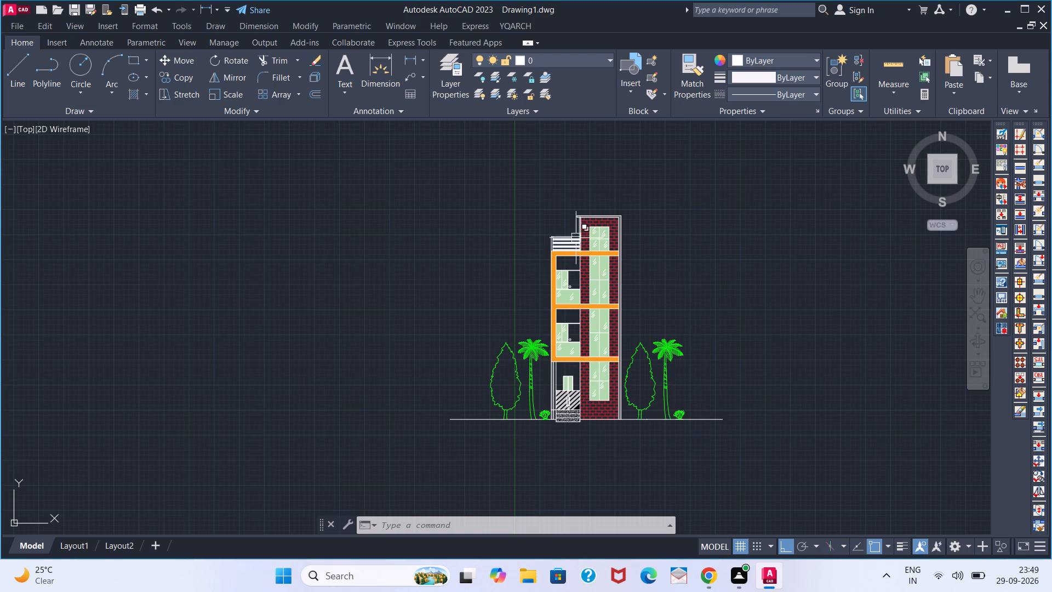
# Move the whole elevation, including its plants and ground line, horizontally to the right, clear of the green vertical axis line.
pyautogui.moveTo(568, 238); pyautogui.dragTo(547, 263, button='middle')
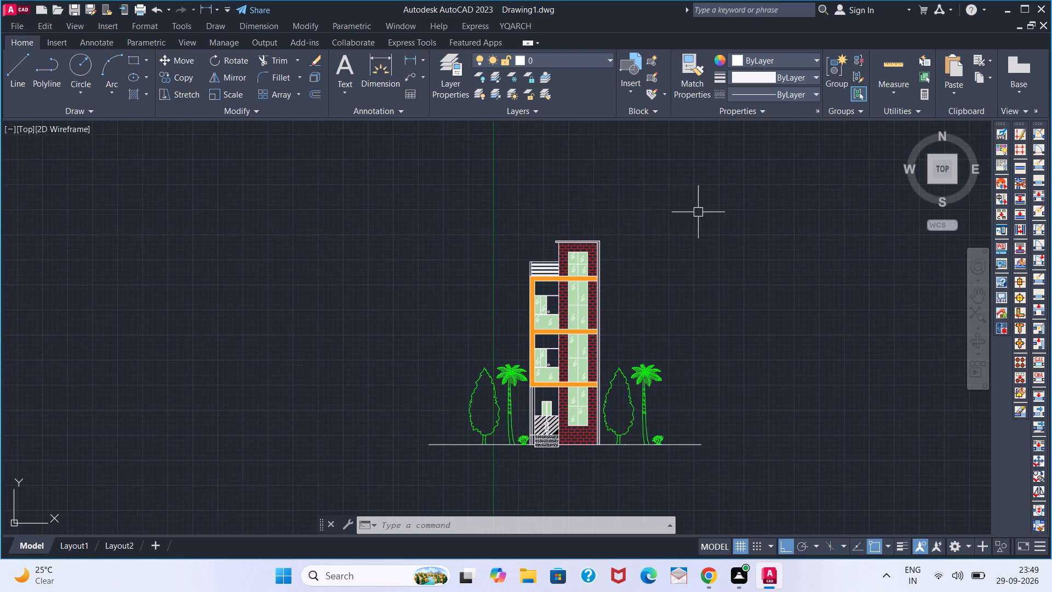
pyautogui.click(754, 215)
pyautogui.click(362, 476)
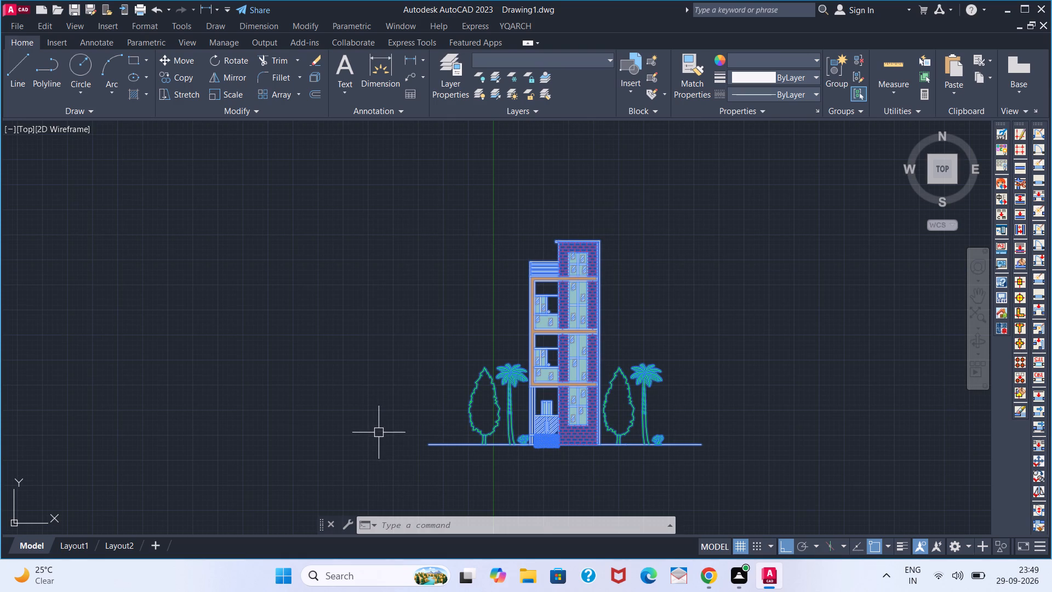
pyautogui.press('m')
pyautogui.press('Return')
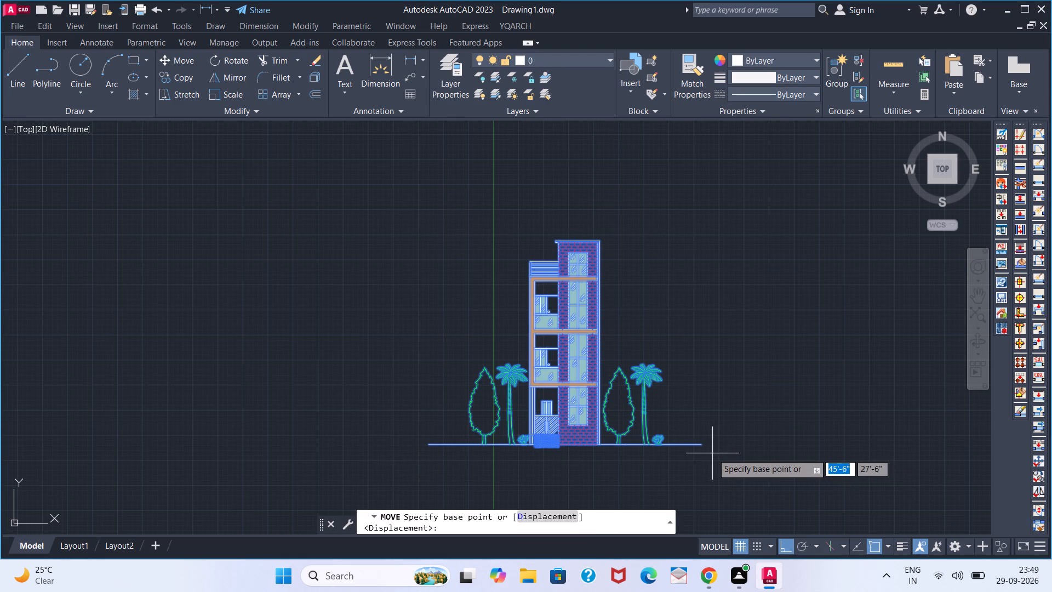
pyautogui.click(710, 446)
pyautogui.click(814, 441)
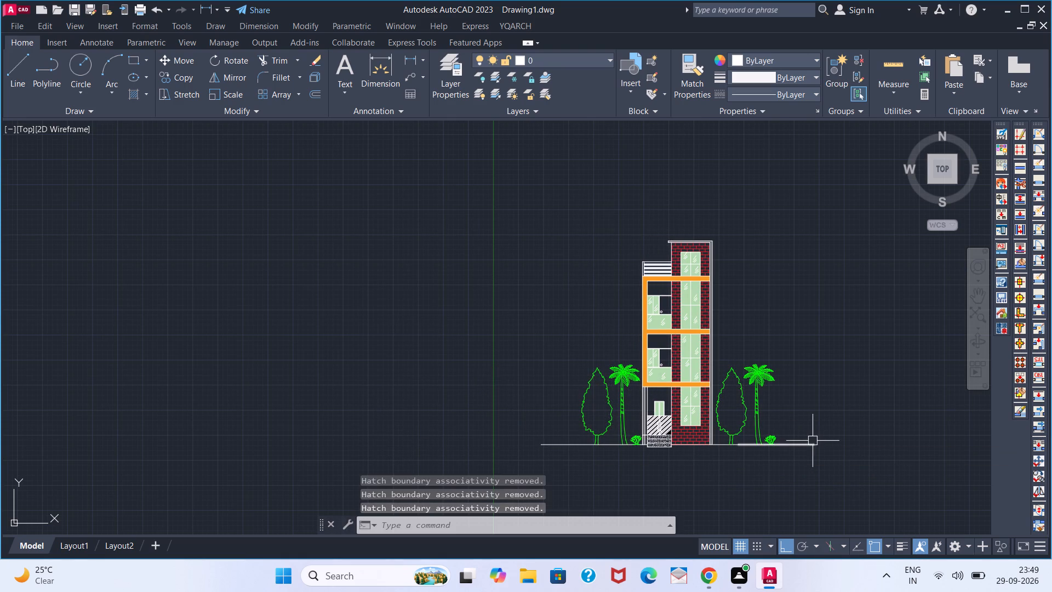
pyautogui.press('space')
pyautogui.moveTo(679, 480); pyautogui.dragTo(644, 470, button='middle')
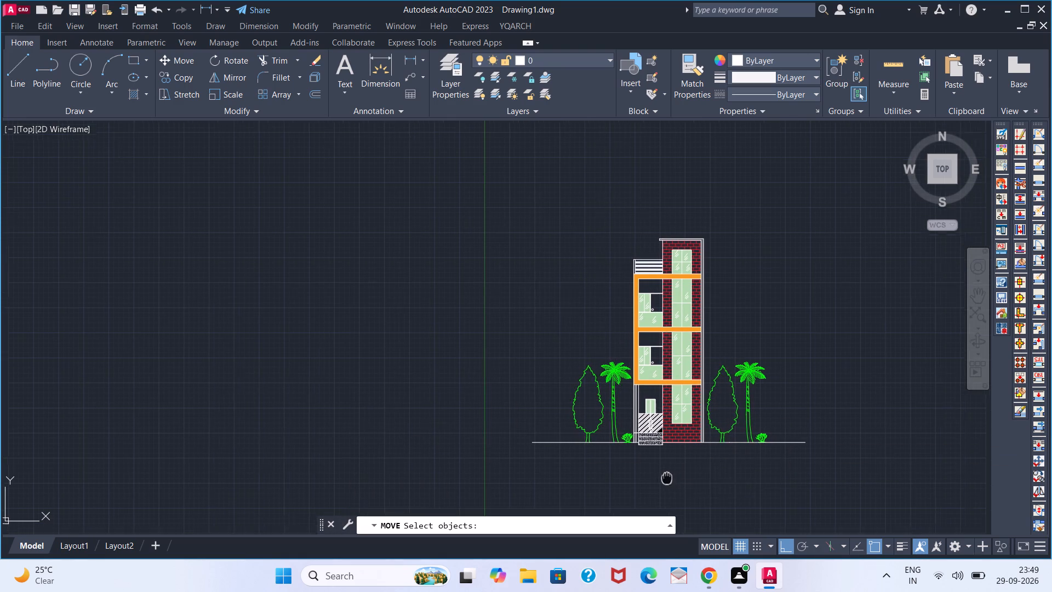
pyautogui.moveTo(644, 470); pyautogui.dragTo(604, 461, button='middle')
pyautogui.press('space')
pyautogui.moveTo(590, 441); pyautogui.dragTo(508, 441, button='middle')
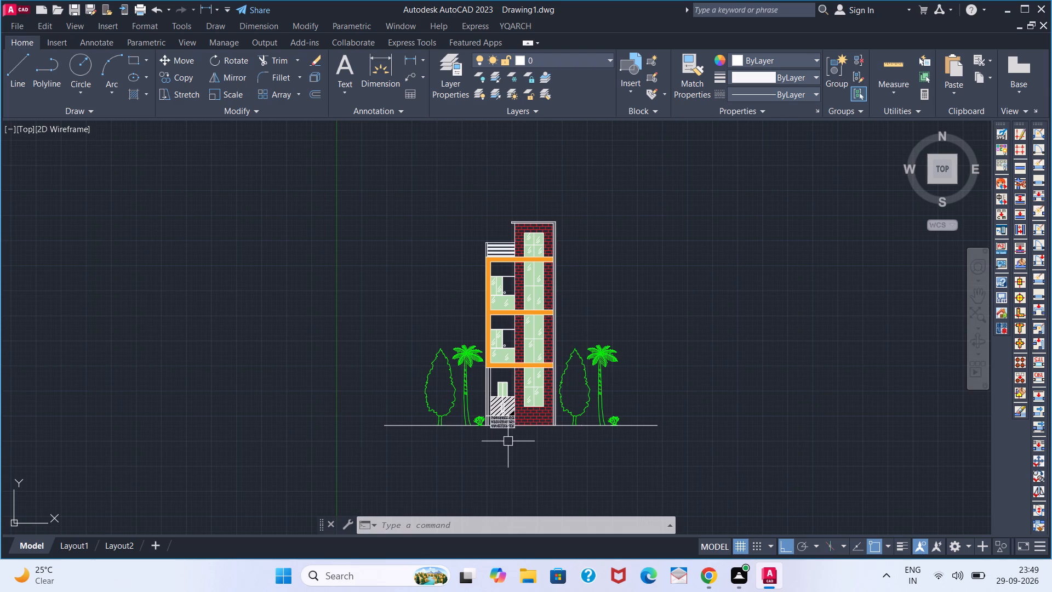